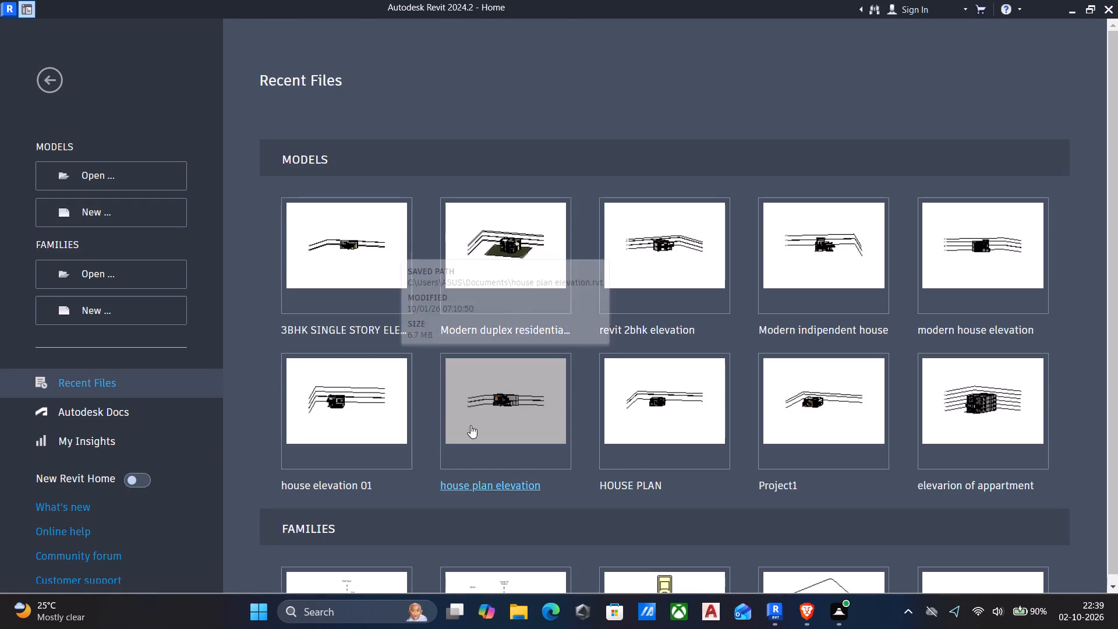
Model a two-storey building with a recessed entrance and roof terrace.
Create a new project from the default template.
{"action": "left_click", "coordinate": [75, 214]}
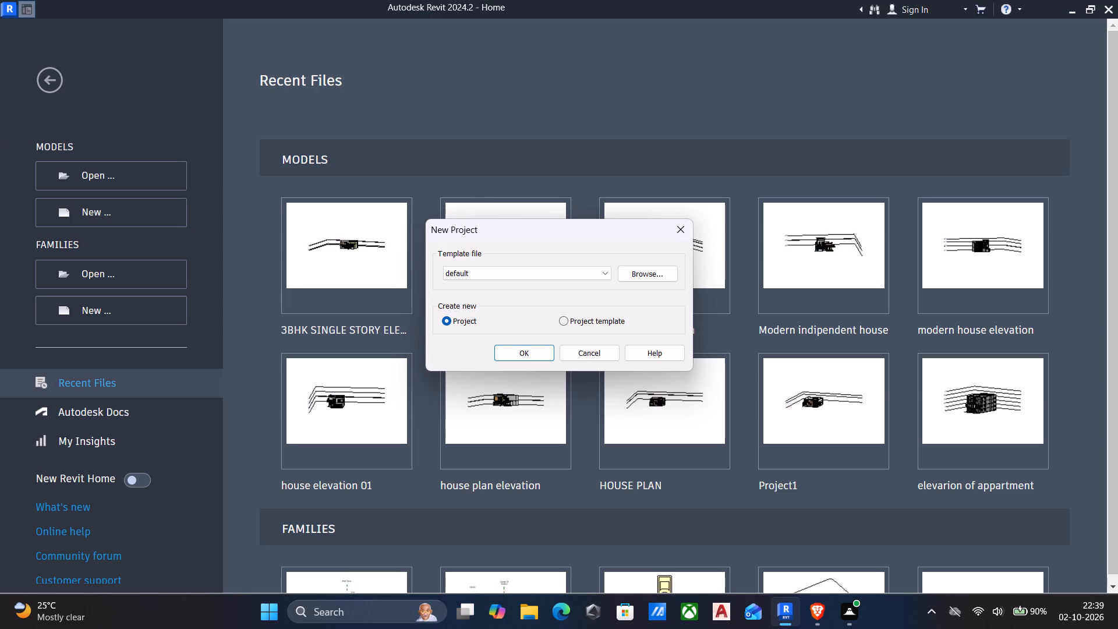
{"action": "left_click", "coordinate": [512, 356]}
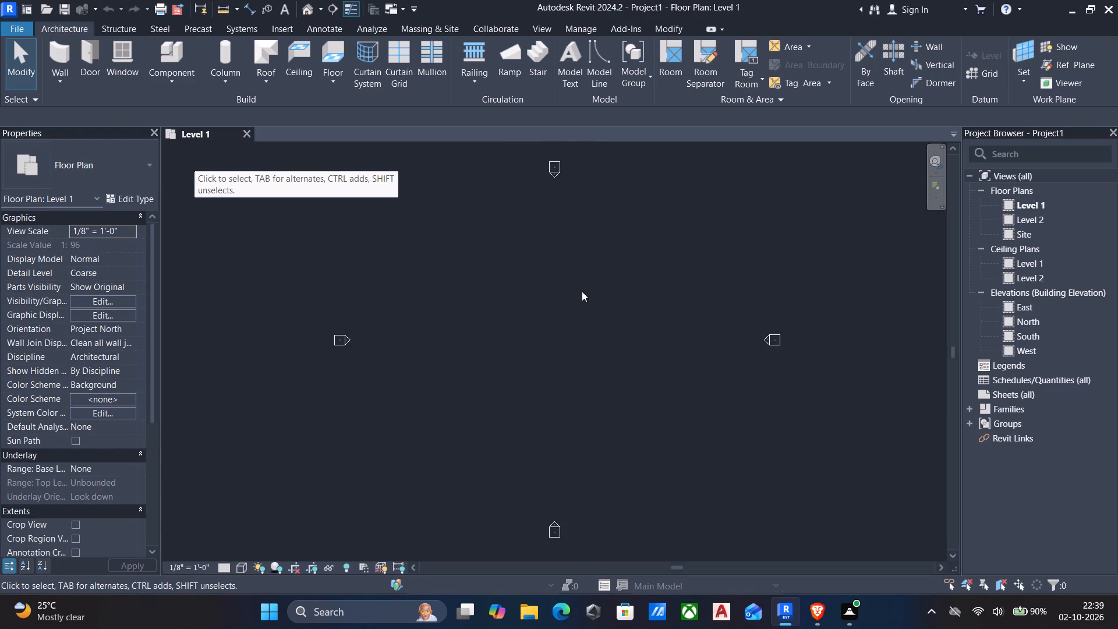
Set the project's length unit rounding to the nearest 1/4".
{"action": "middle_click_drag", "start_coordinate": [577, 294], "coordinate": [552, 312]}
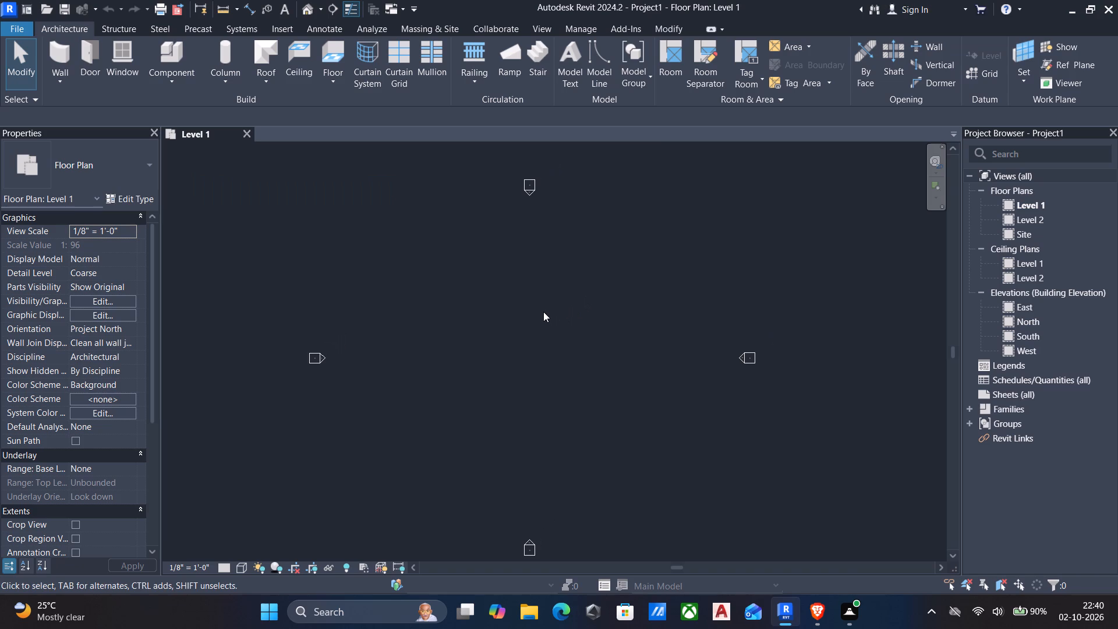
{"action": "type", "text": "un"}
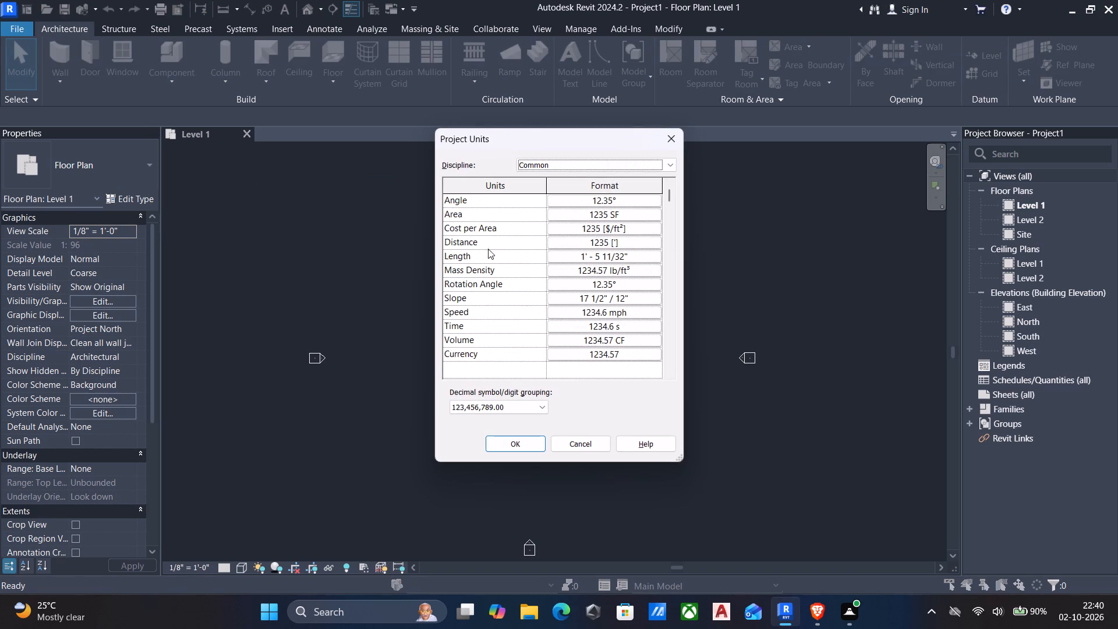
{"action": "left_click", "coordinate": [640, 255]}
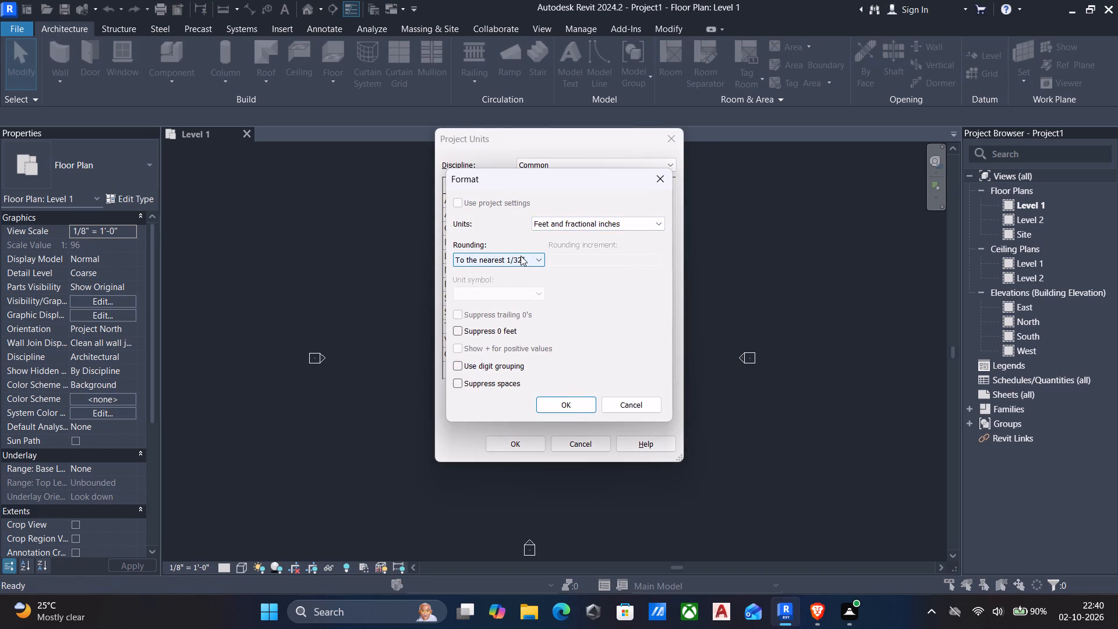
{"action": "left_click", "coordinate": [521, 256]}
{"action": "left_click", "coordinate": [505, 308]}
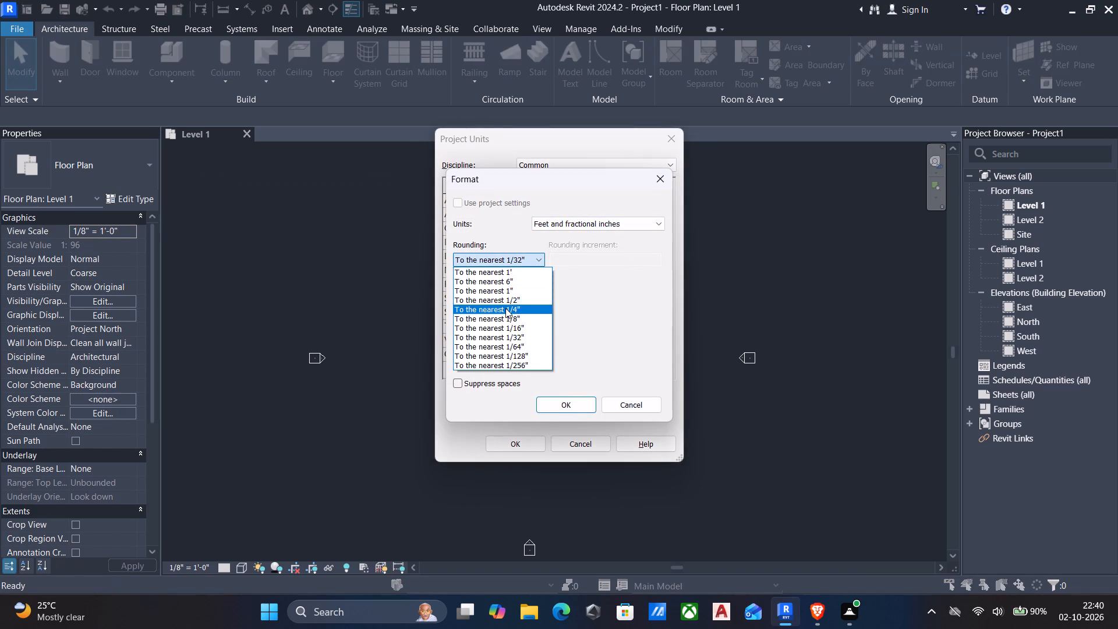
{"action": "left_click", "coordinate": [557, 401]}
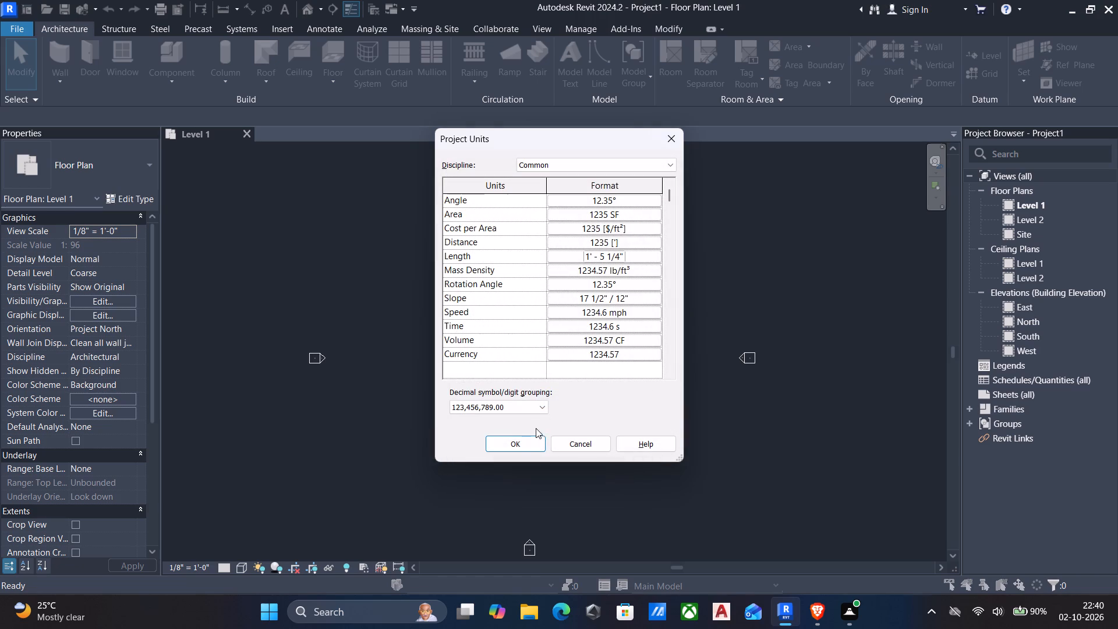
{"action": "left_click", "coordinate": [510, 440]}
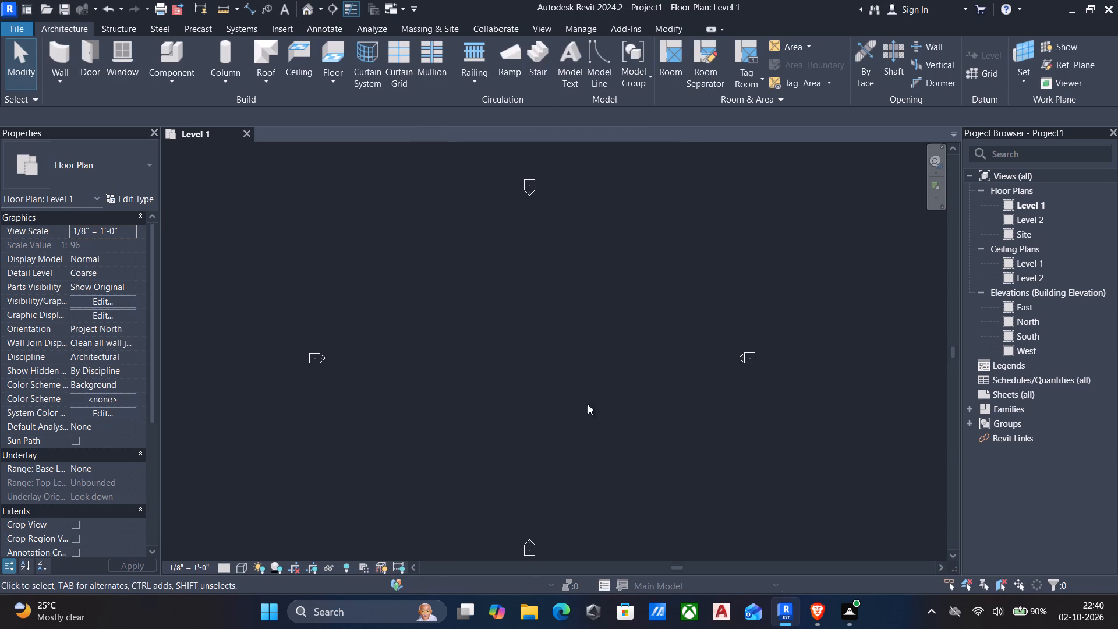
Open the South building elevation view.
{"action": "scroll", "coordinate": [552, 351], "scroll_direction": "up", "scroll_amount": 1}
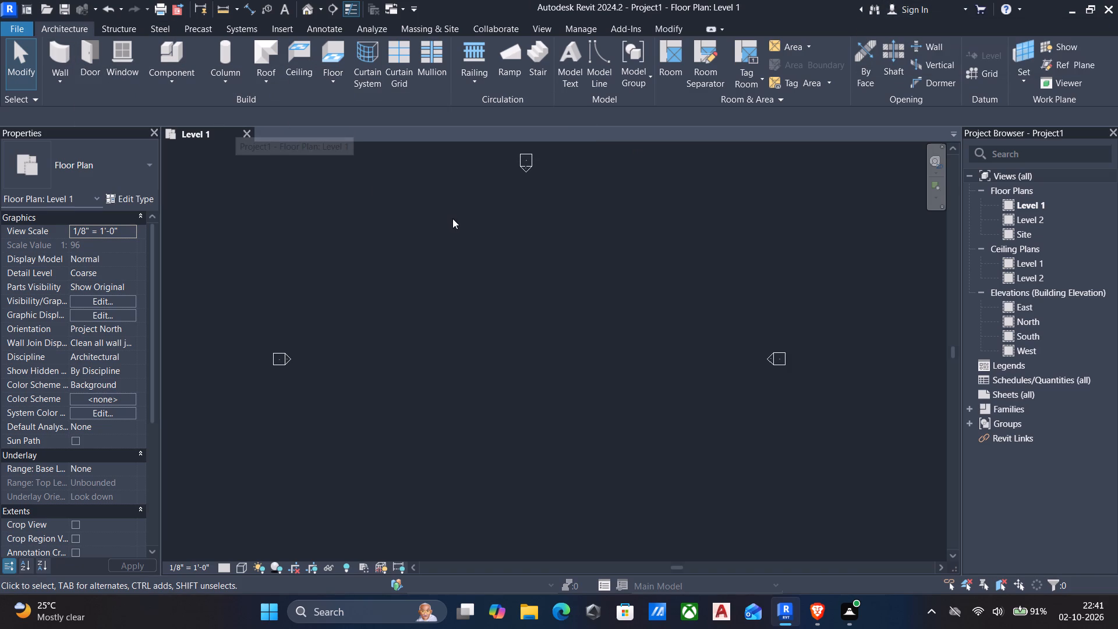
{"action": "type", "text": "wa"}
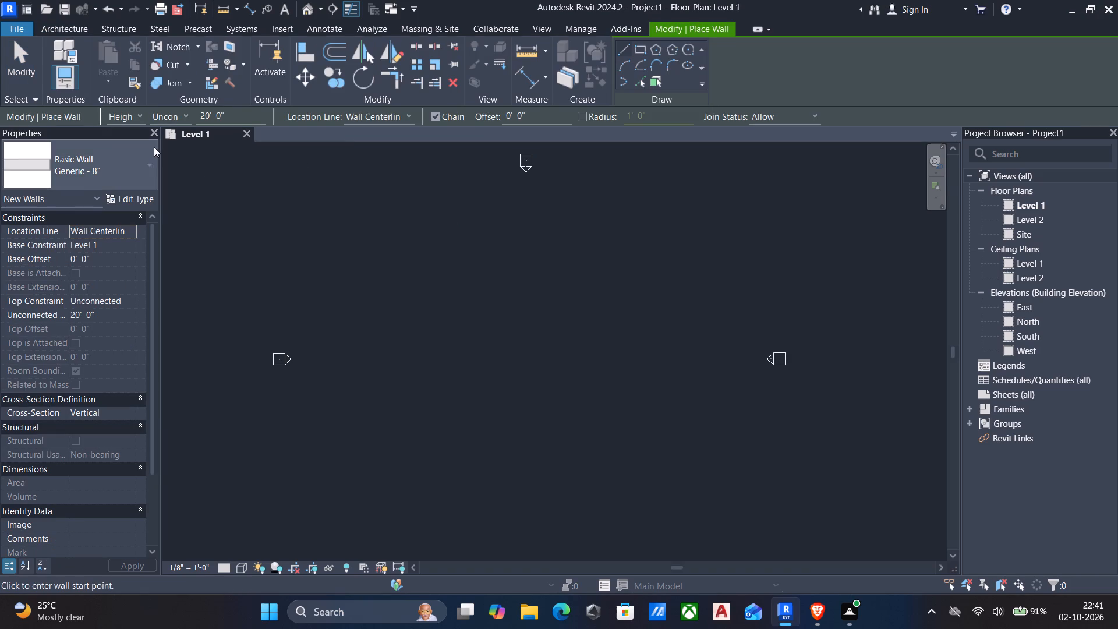
{"action": "double_click", "coordinate": [1023, 337]}
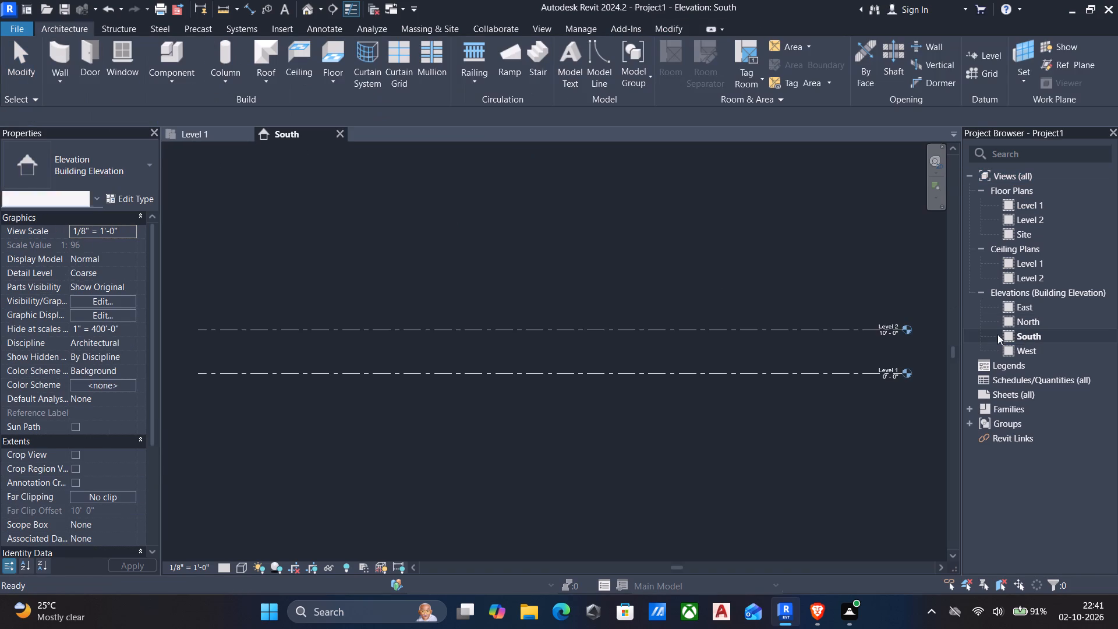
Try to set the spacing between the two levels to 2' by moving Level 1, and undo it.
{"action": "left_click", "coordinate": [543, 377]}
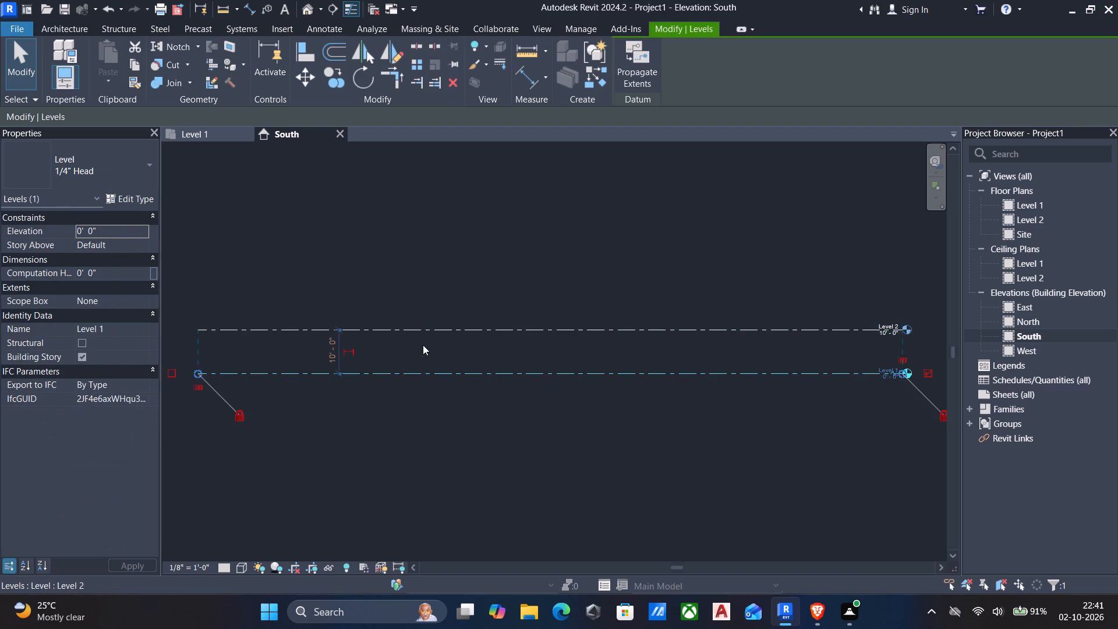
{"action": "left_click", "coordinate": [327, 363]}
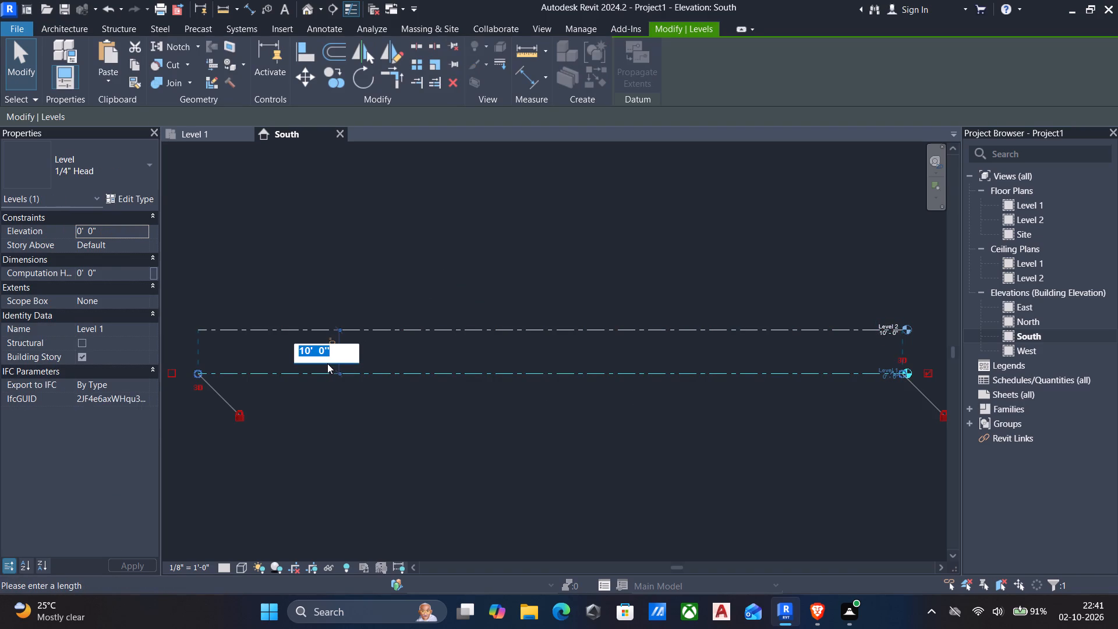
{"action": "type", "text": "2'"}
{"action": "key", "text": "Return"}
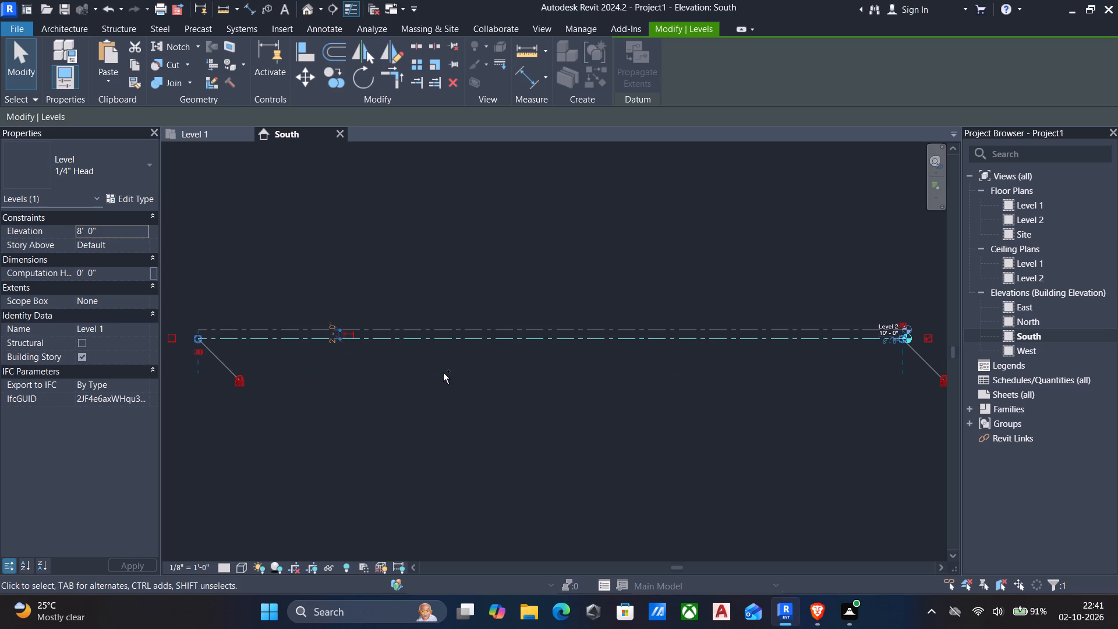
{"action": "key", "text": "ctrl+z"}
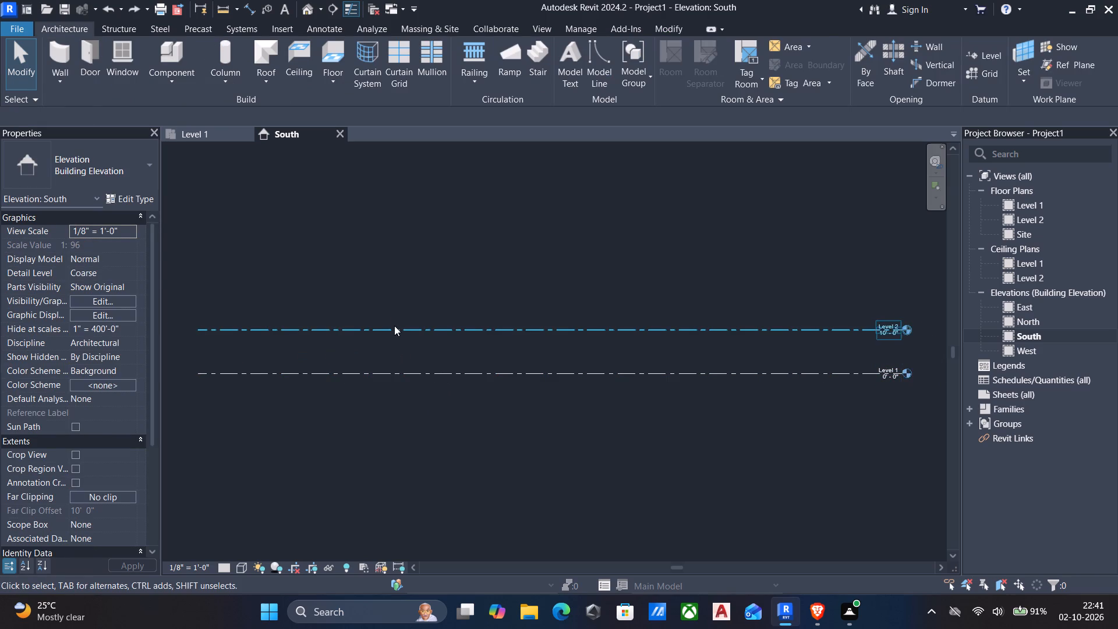
Set the height of Level 2 above Level 1 to 2'.
{"action": "left_click", "coordinate": [394, 326]}
{"action": "left_click", "coordinate": [335, 356]}
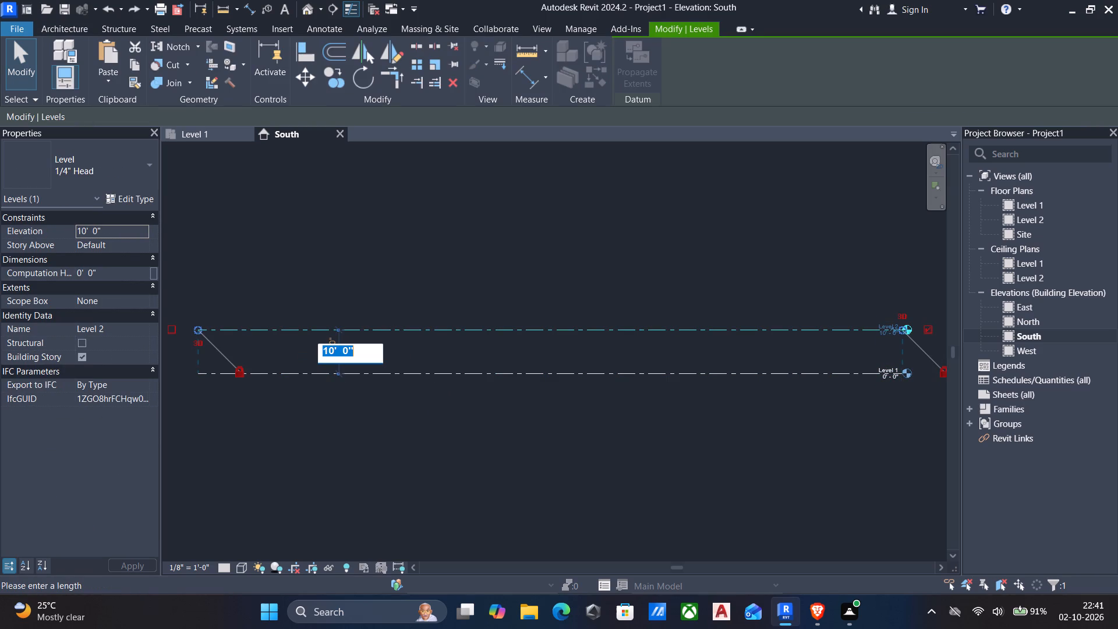
{"action": "key", "text": "2"}
{"action": "key", "text": "apostrophe"}
{"action": "key", "text": "Return"}
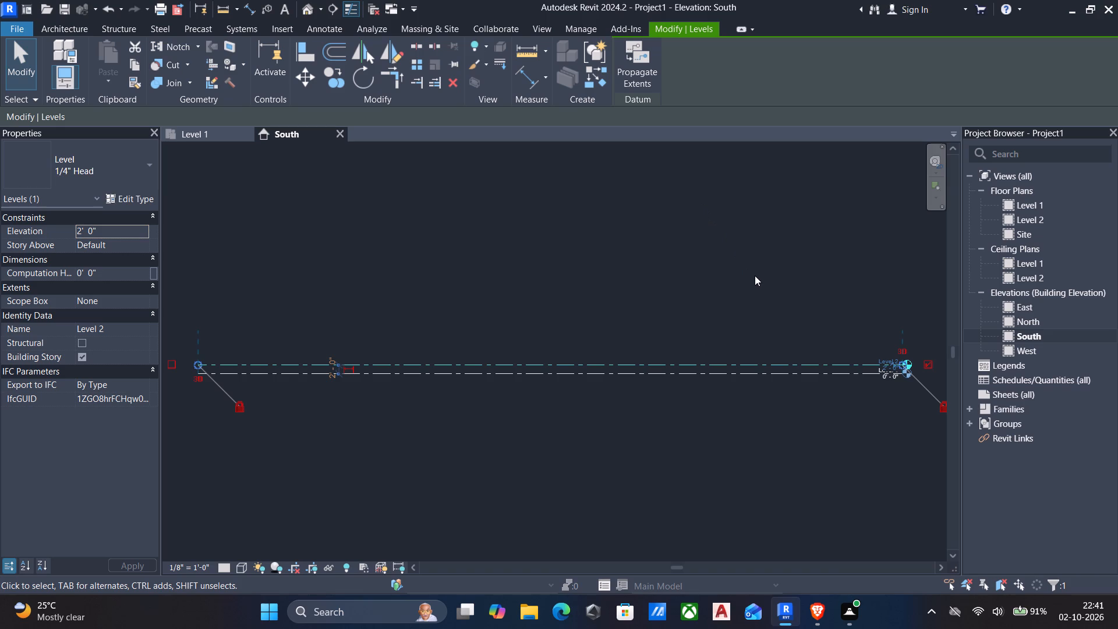
Draw a new level offset 10' above Level 2, spanning the full width of the existing level lines.
{"action": "type", "text": "ll"}
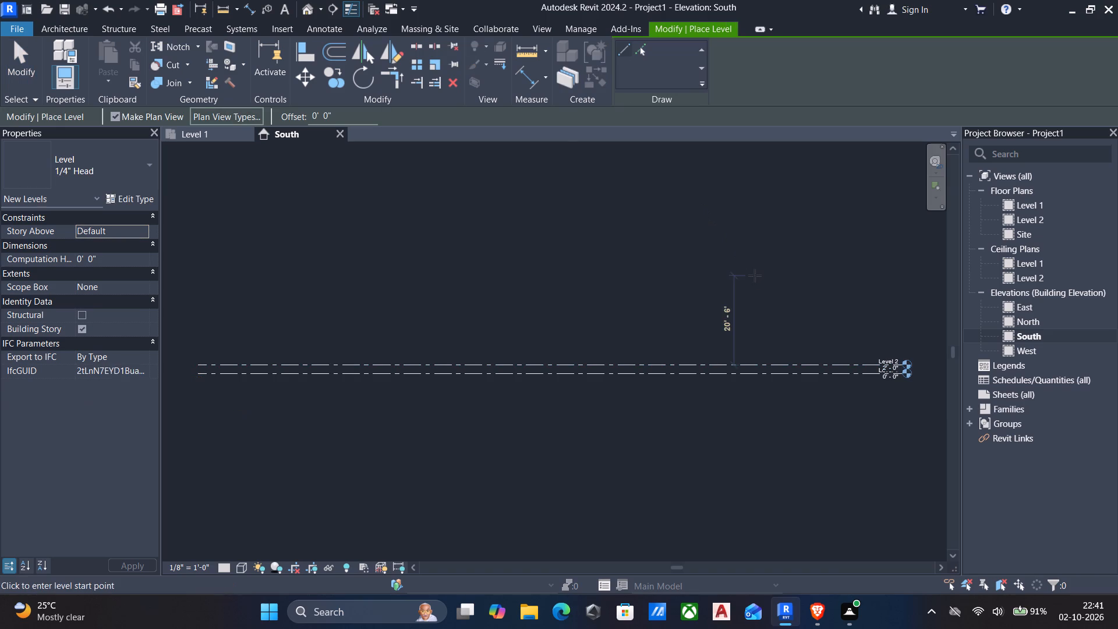
{"action": "left_click_drag", "start_coordinate": [339, 115], "coordinate": [203, 94]}
{"action": "type", "text": "10"}
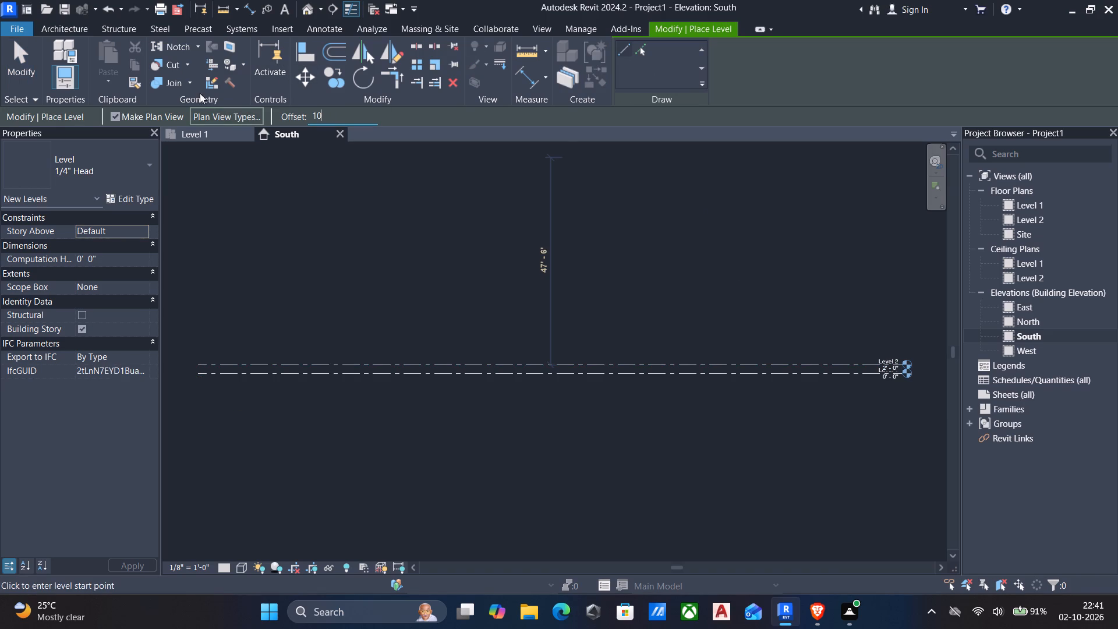
{"action": "key", "text": "apostrophe"}
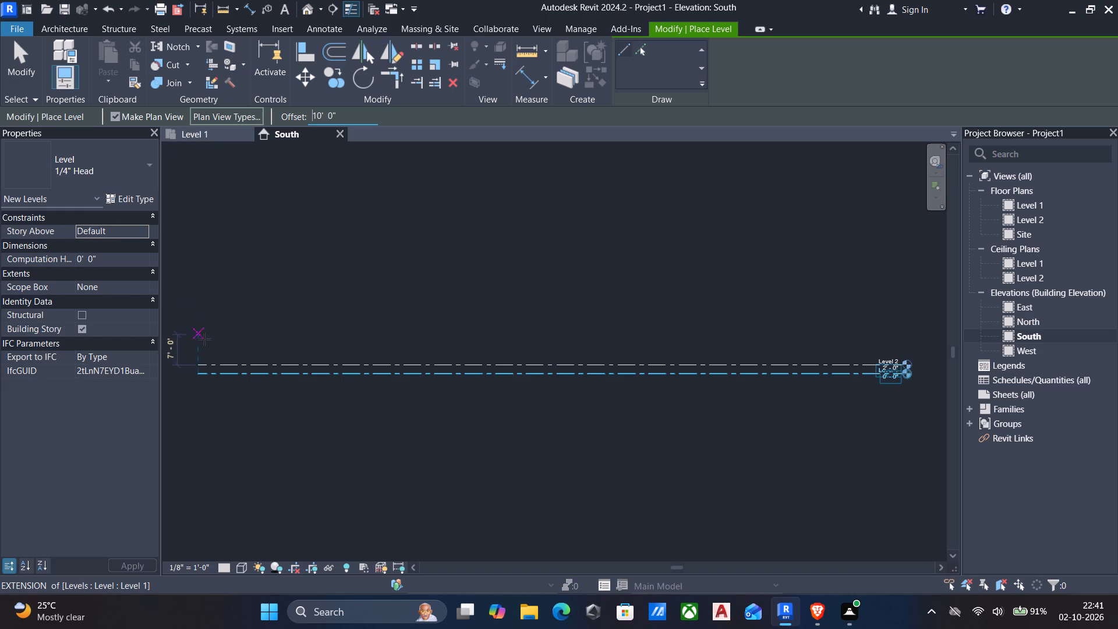
{"action": "left_click", "coordinate": [203, 364]}
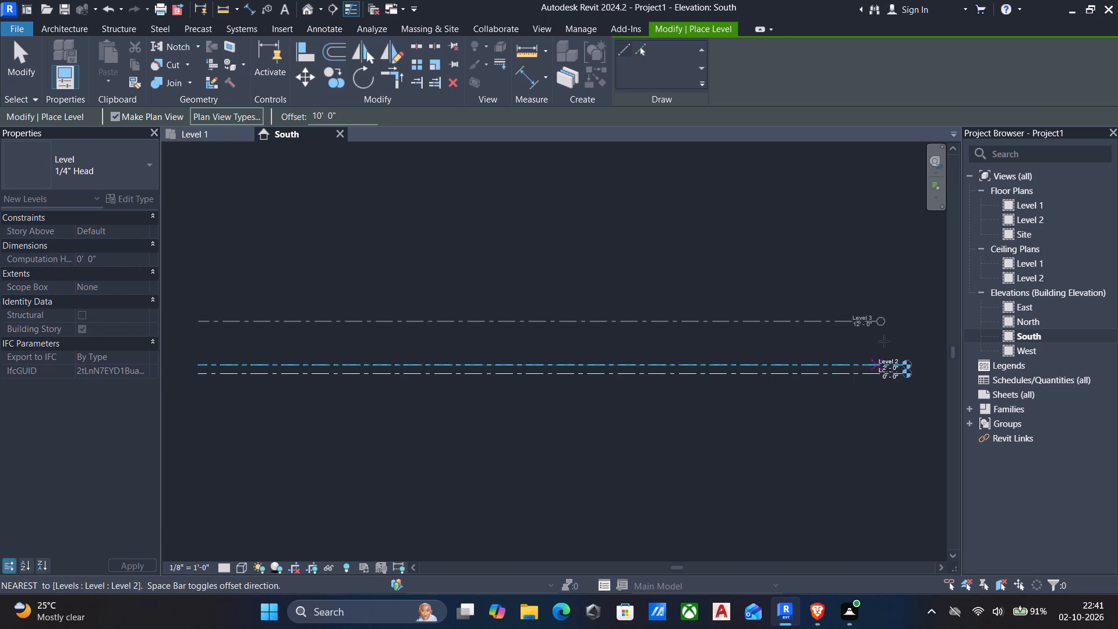
{"action": "left_click", "coordinate": [905, 337]}
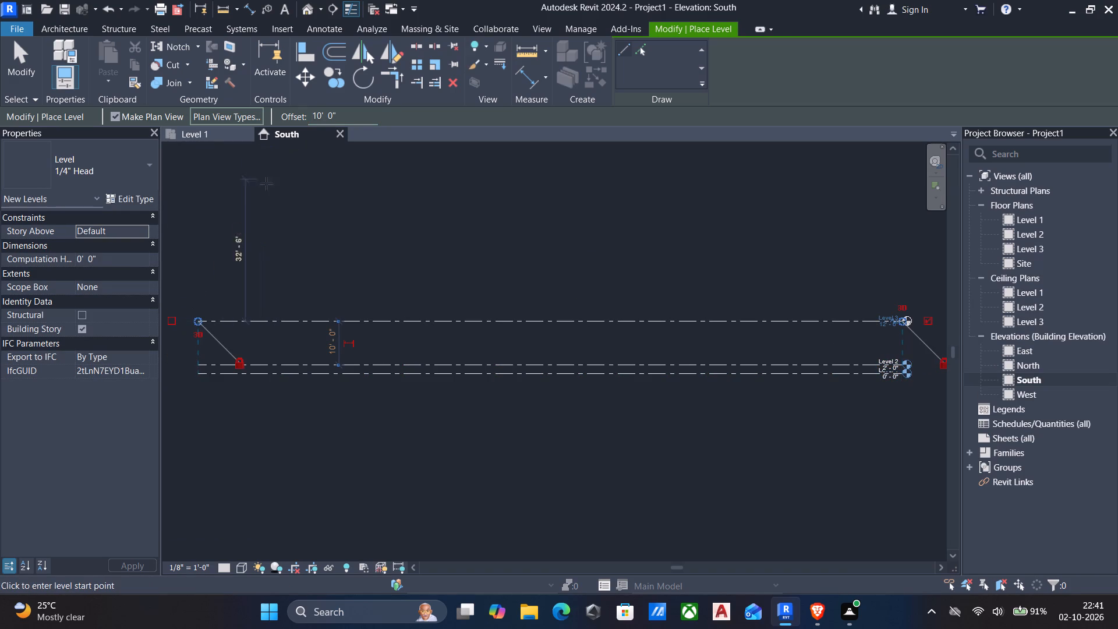
{"action": "key", "text": "Return"}
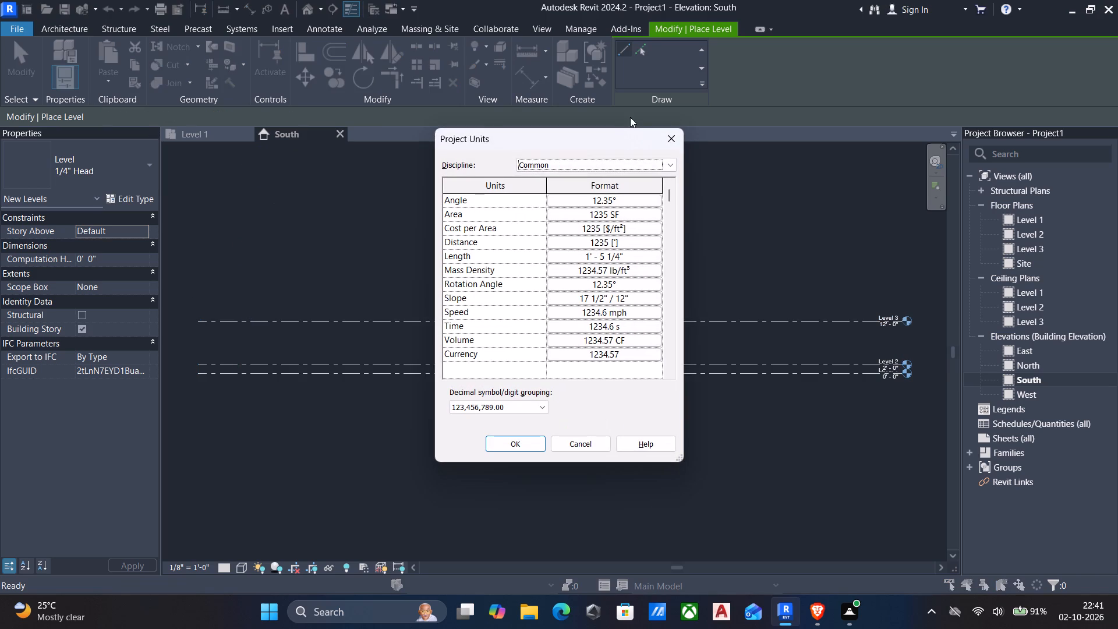
{"action": "left_click", "coordinate": [671, 139]}
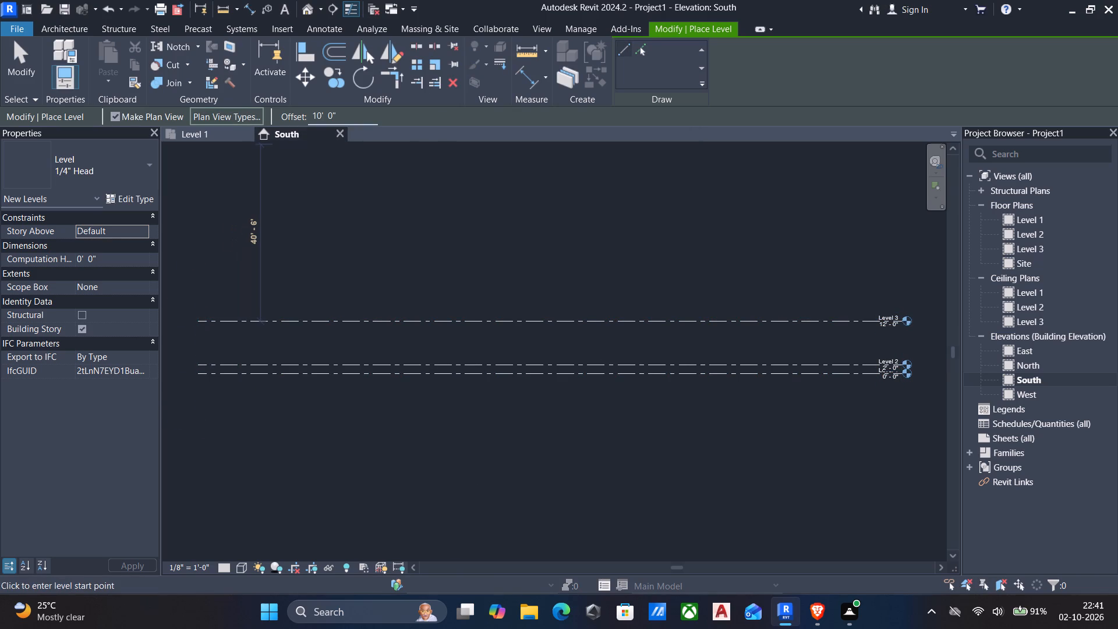
Draw another full-width level offset 6" above Level 3 and finish placing levels.
{"action": "left_click_drag", "start_coordinate": [349, 115], "coordinate": [166, 103]}
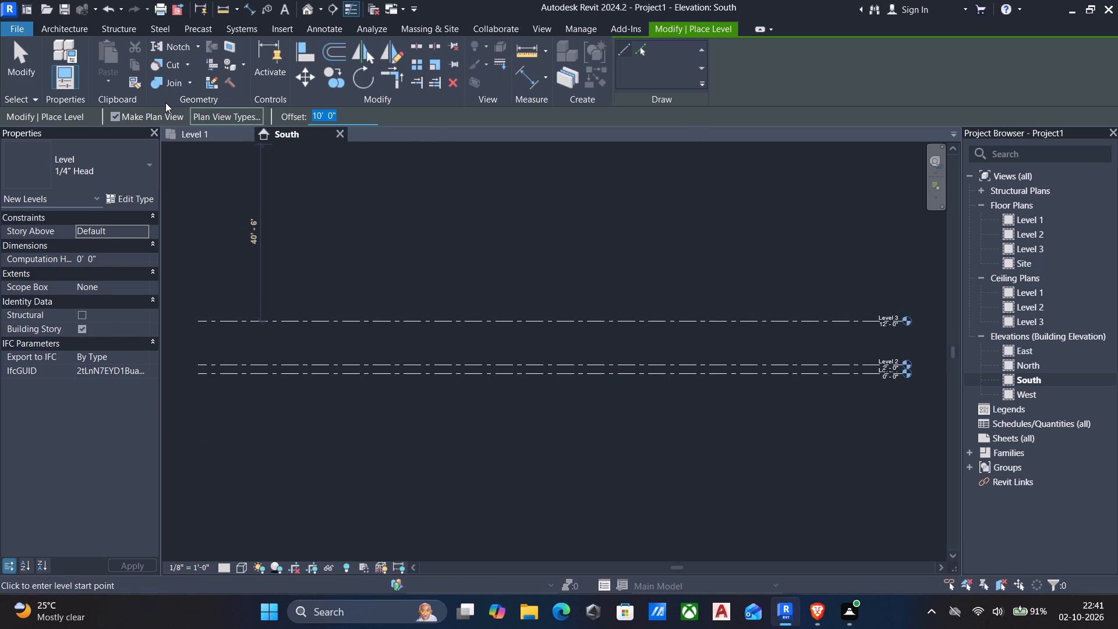
{"action": "key", "text": "6"}
{"action": "key", "text": "shift+quotedbl"}
{"action": "key", "text": "Return"}
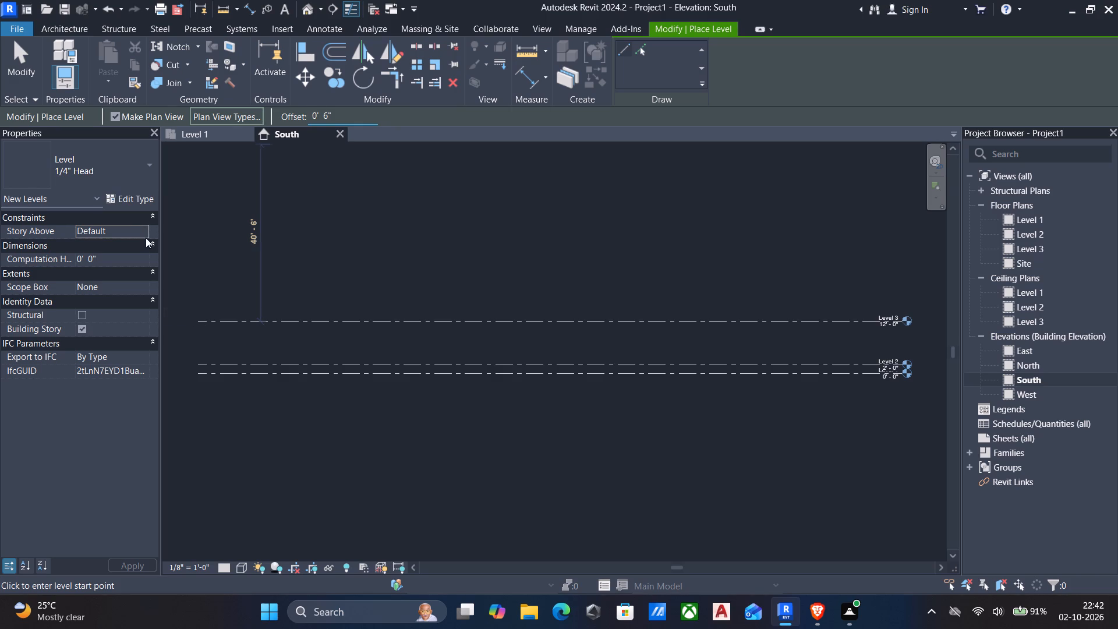
{"action": "left_click", "coordinate": [200, 324]}
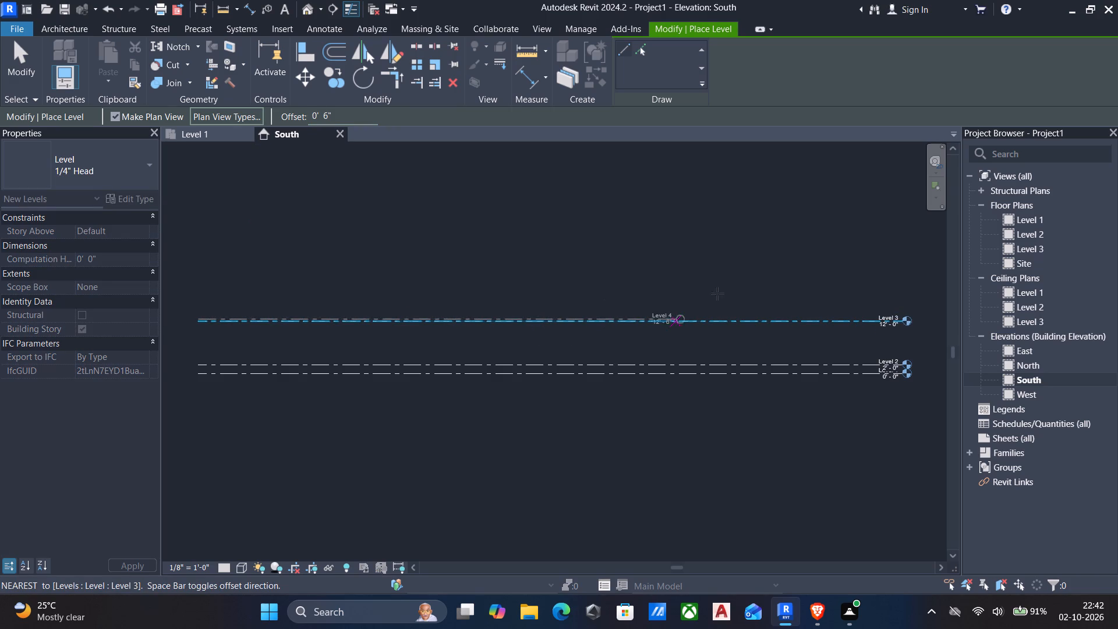
{"action": "left_click", "coordinate": [899, 300]}
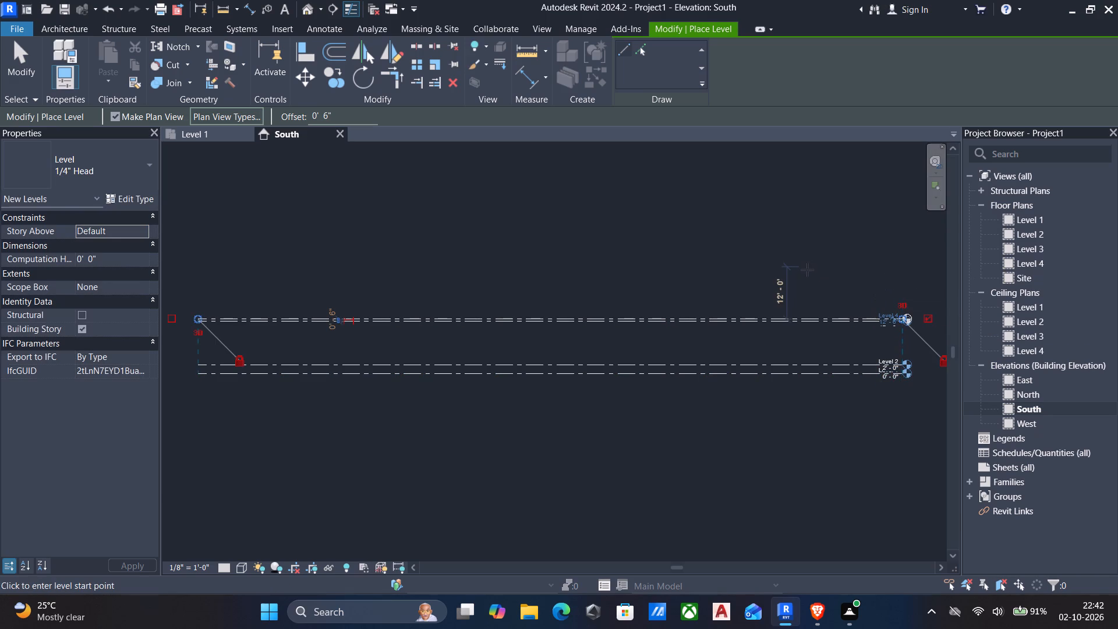
{"action": "key", "text": "Escape"}
{"action": "key", "text": "Escape"}
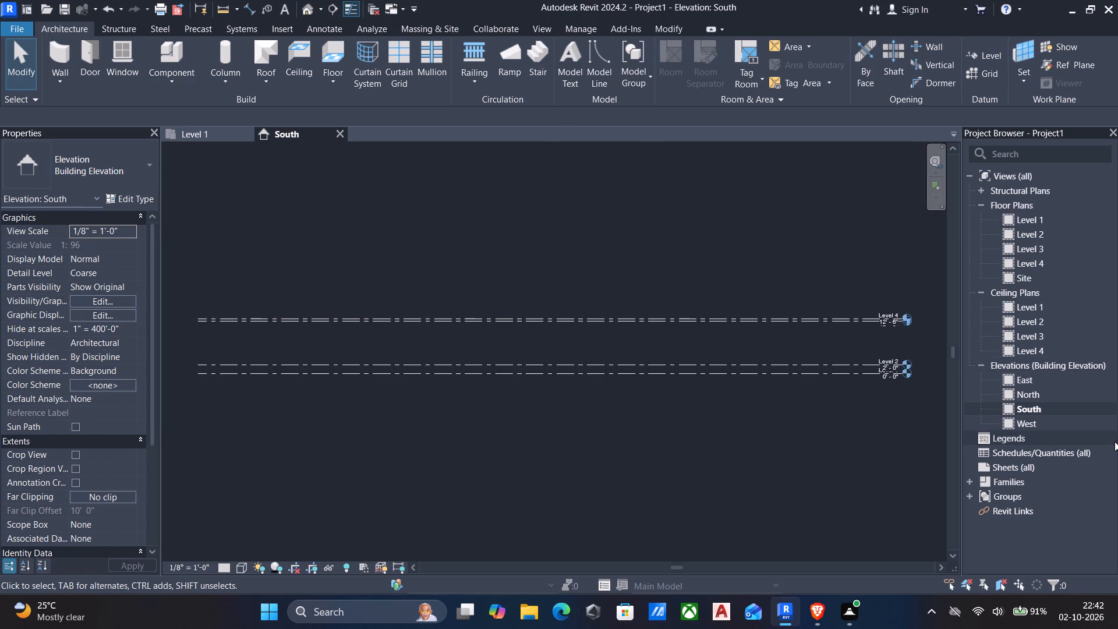
Open the Level 1 floor plan and bring all four elevation markers into view.
{"action": "double_click", "coordinate": [1029, 218]}
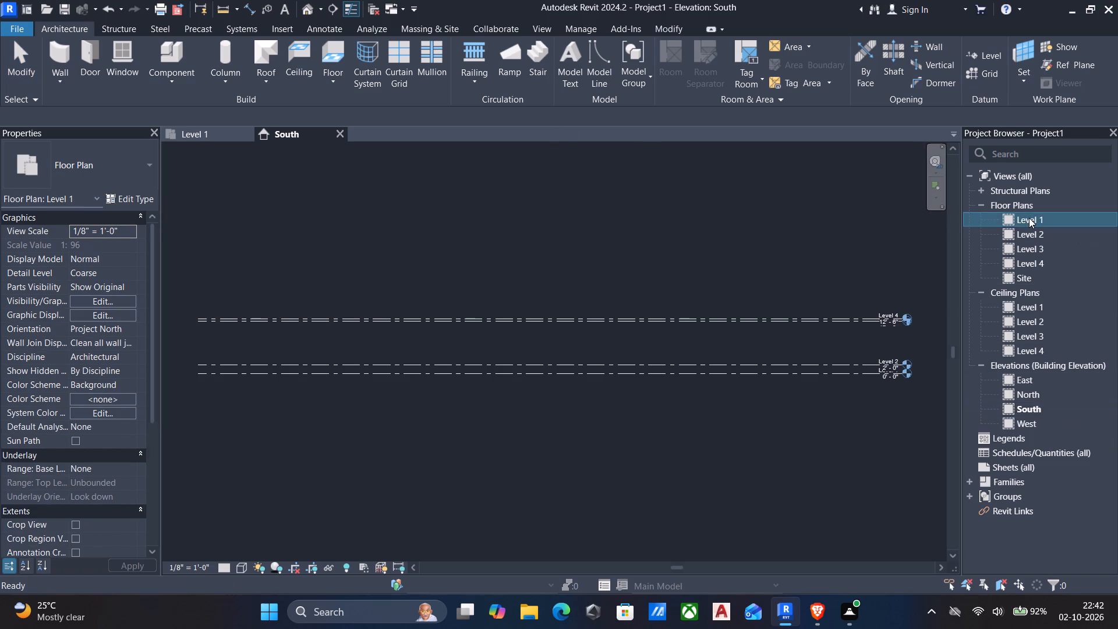
{"action": "middle_click_drag", "start_coordinate": [588, 308], "coordinate": [638, 284]}
{"action": "scroll", "coordinate": [618, 275], "scroll_direction": "down", "scroll_amount": 1}
{"action": "middle_click_drag", "start_coordinate": [543, 275], "coordinate": [553, 287]}
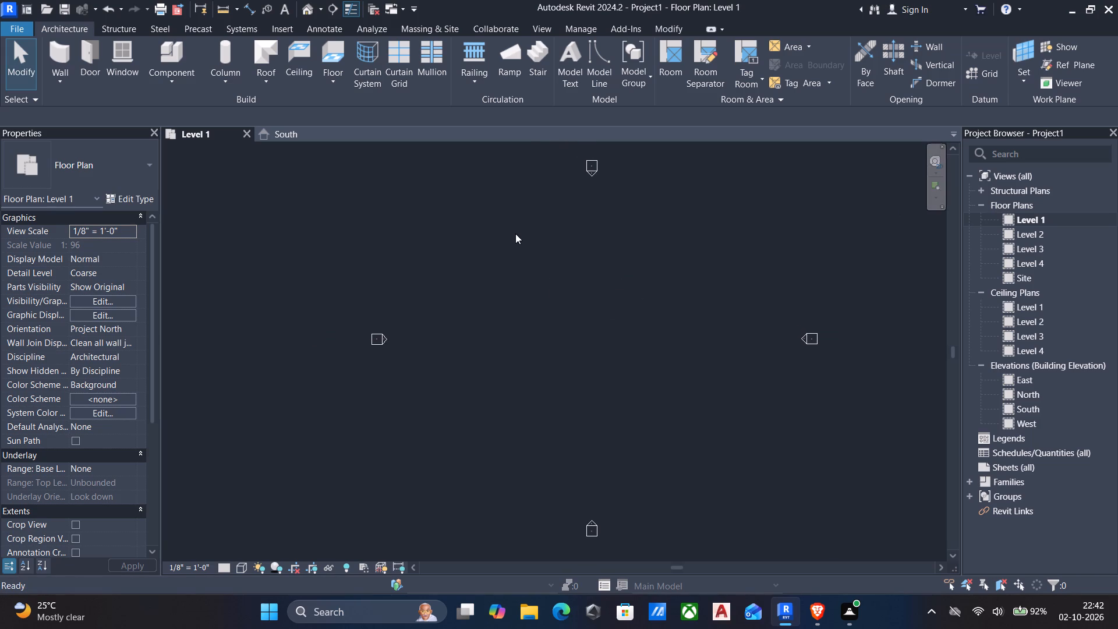
Start a new wall with its height up to Level 3 and its location line at Finish Face: Exterior.
{"action": "type", "text": "wa"}
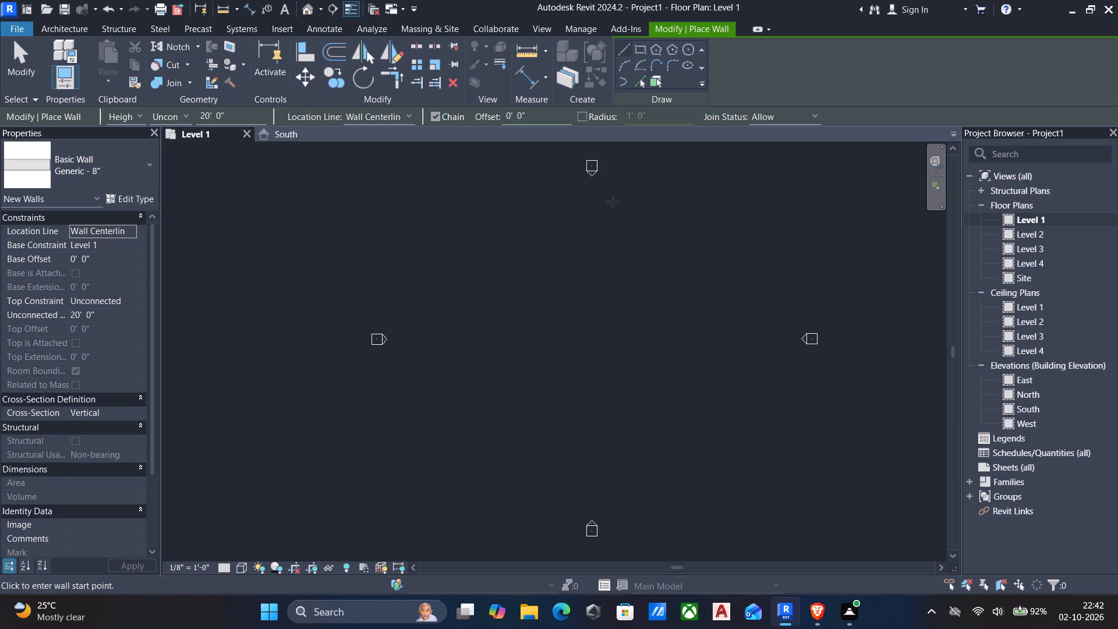
{"action": "left_click", "coordinate": [182, 109]}
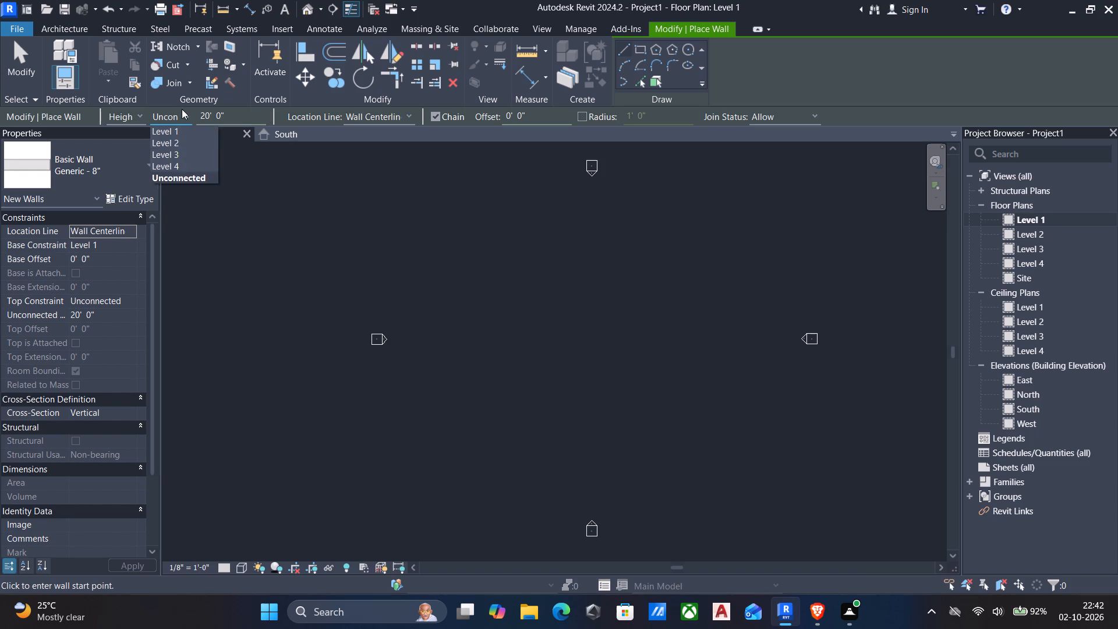
{"action": "left_click", "coordinate": [177, 153]}
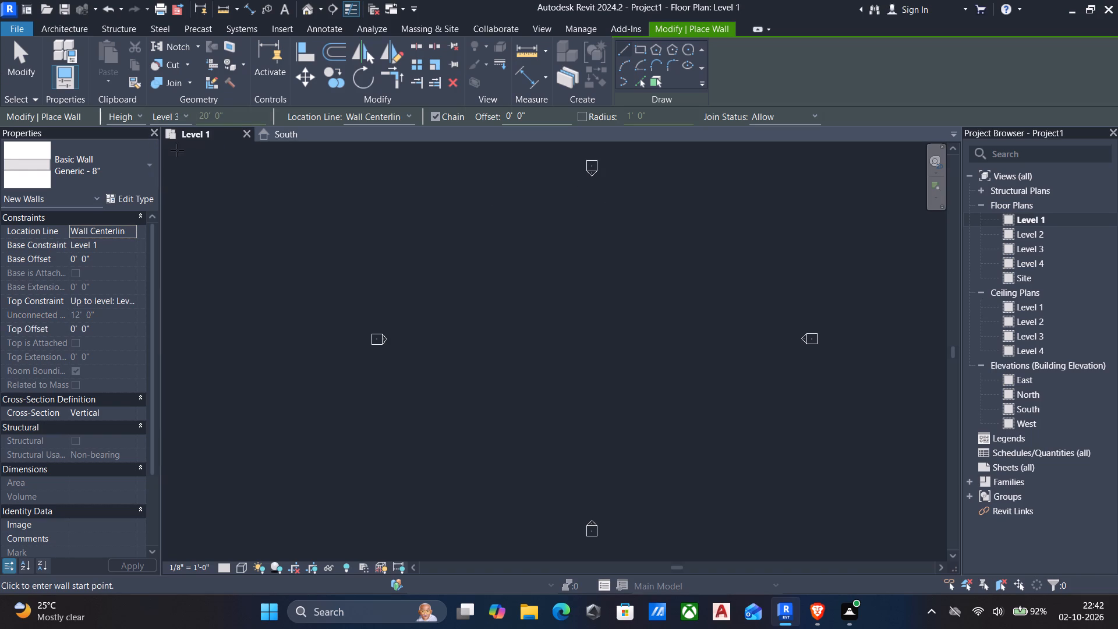
{"action": "left_click", "coordinate": [412, 111]}
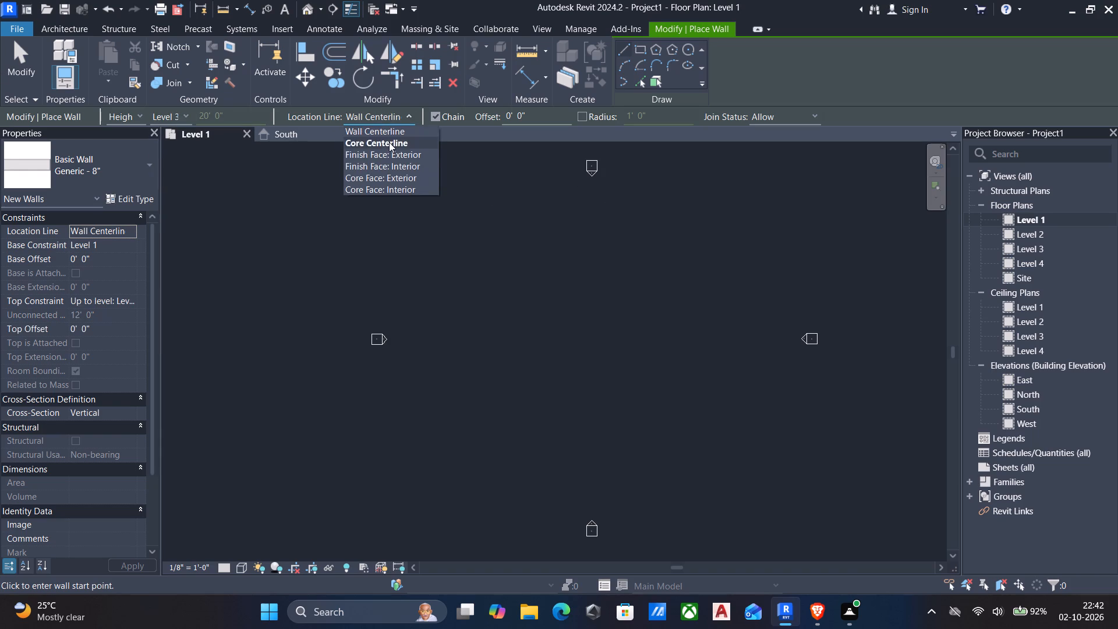
{"action": "left_click", "coordinate": [391, 150]}
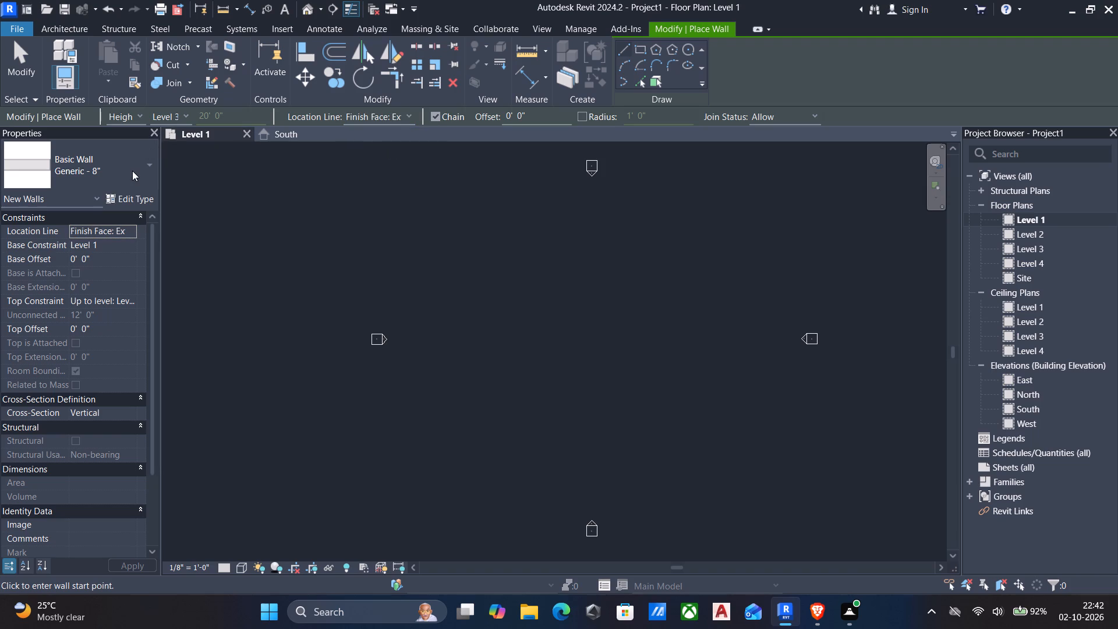
Duplicate the Generic - 8" wall type as 9" wall and make it the type for new walls.
{"action": "left_click", "coordinate": [130, 195]}
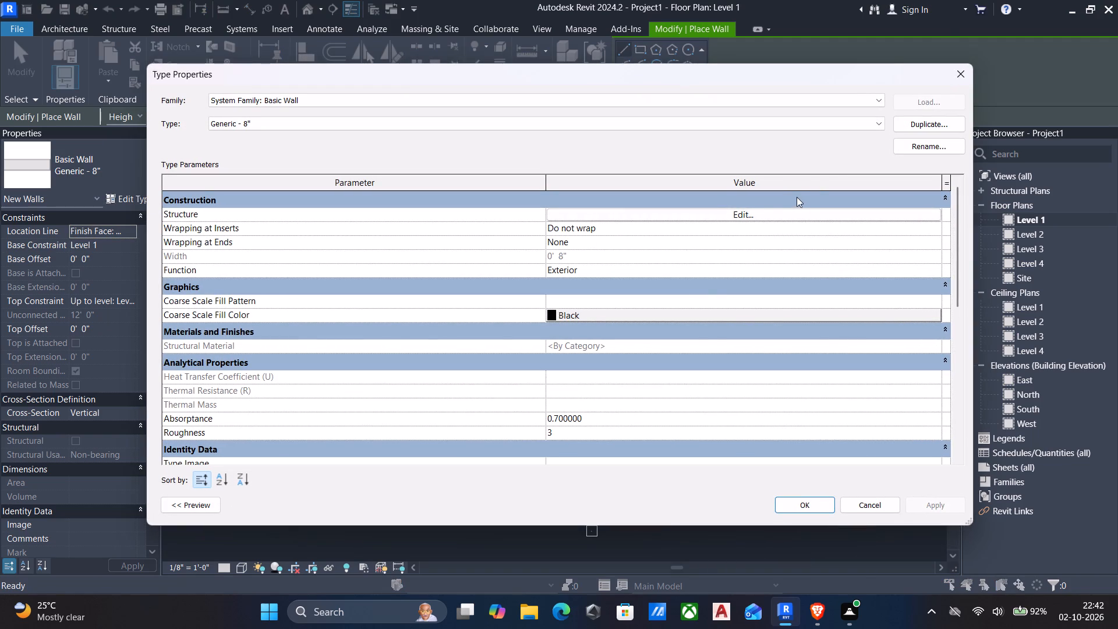
{"action": "left_click", "coordinate": [916, 123]}
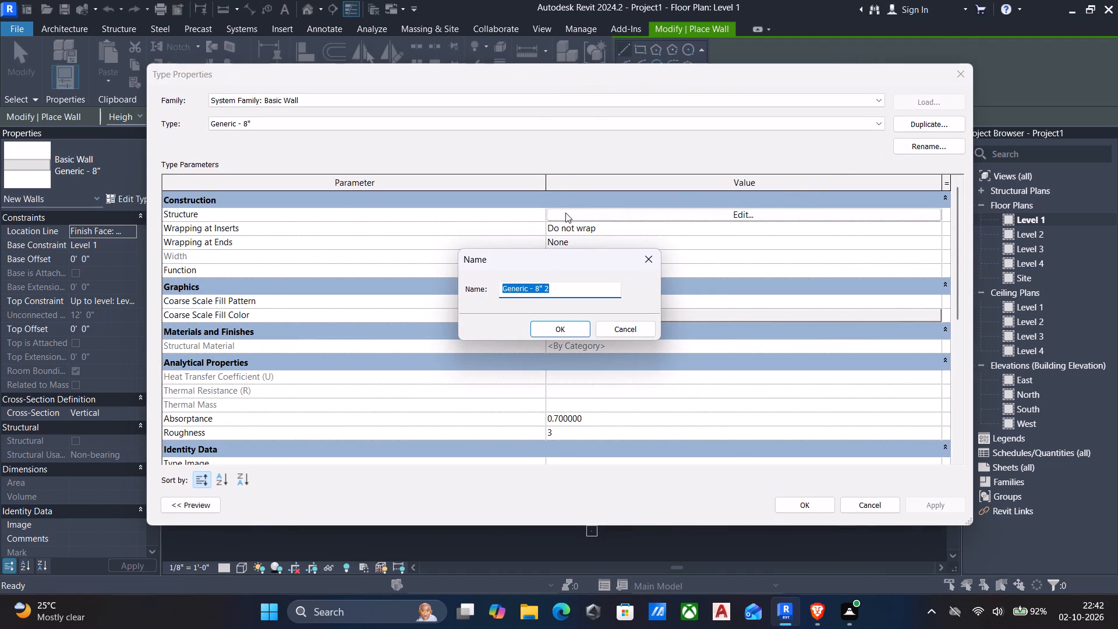
{"action": "key", "text": "BackSpace"}
{"action": "key", "text": "9"}
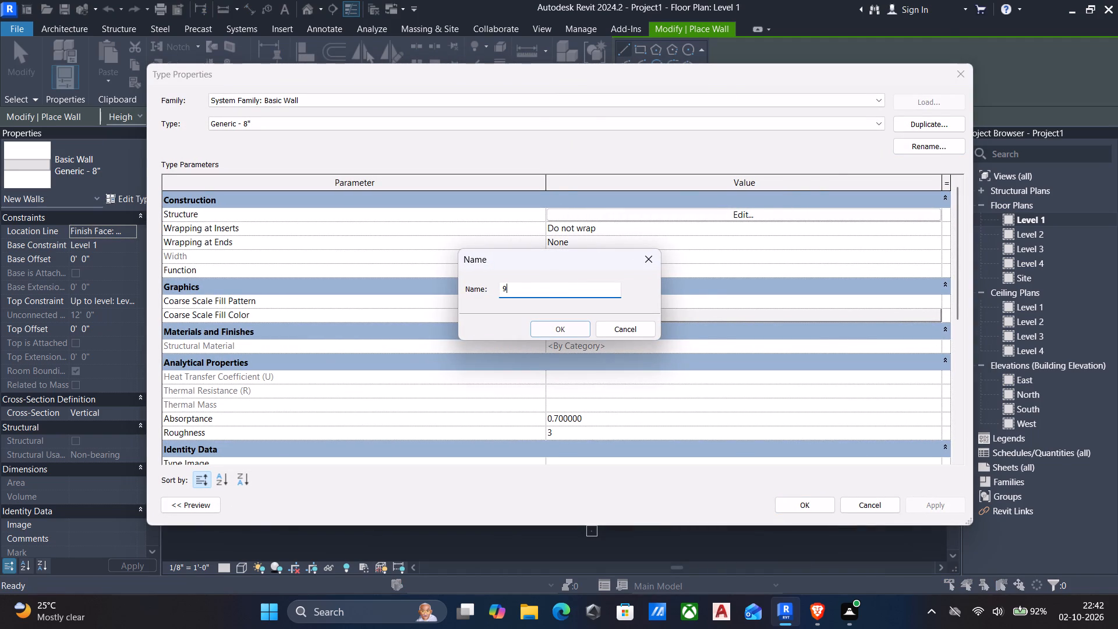
{"action": "key", "text": "shift+quotedbl"}
{"action": "key", "text": "space"}
{"action": "type", "text": "wall"}
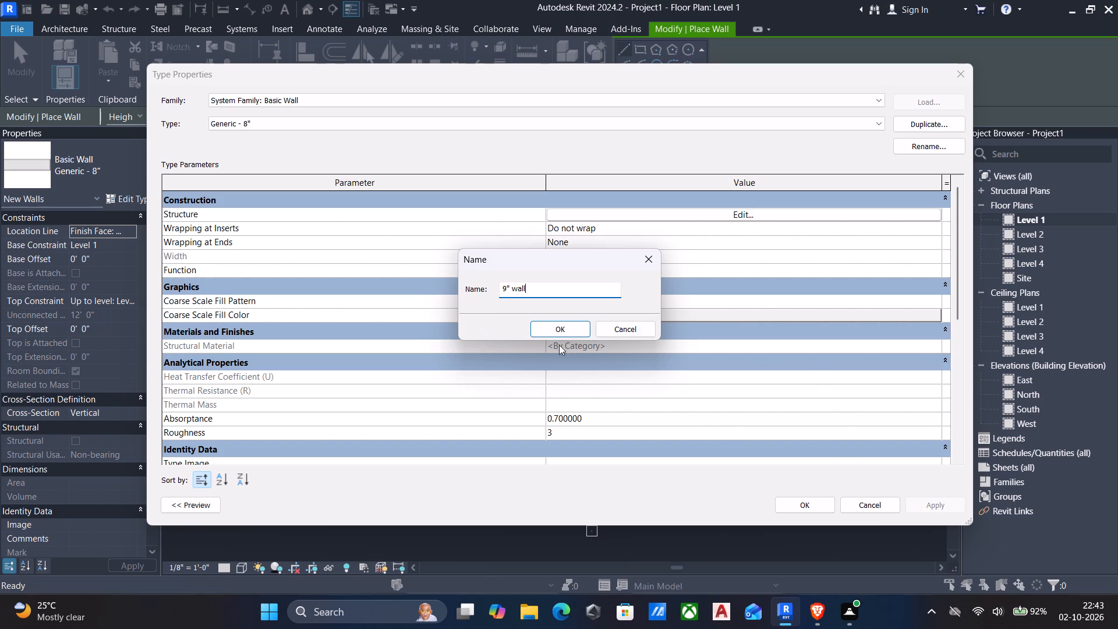
{"action": "left_click", "coordinate": [575, 330]}
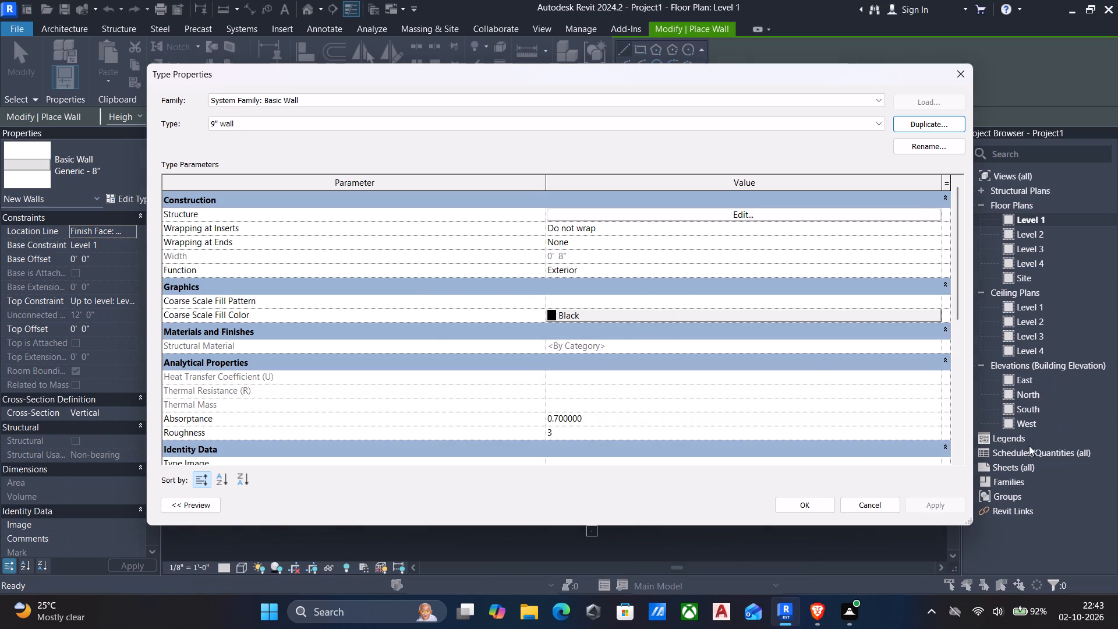
{"action": "left_click", "coordinate": [803, 507]}
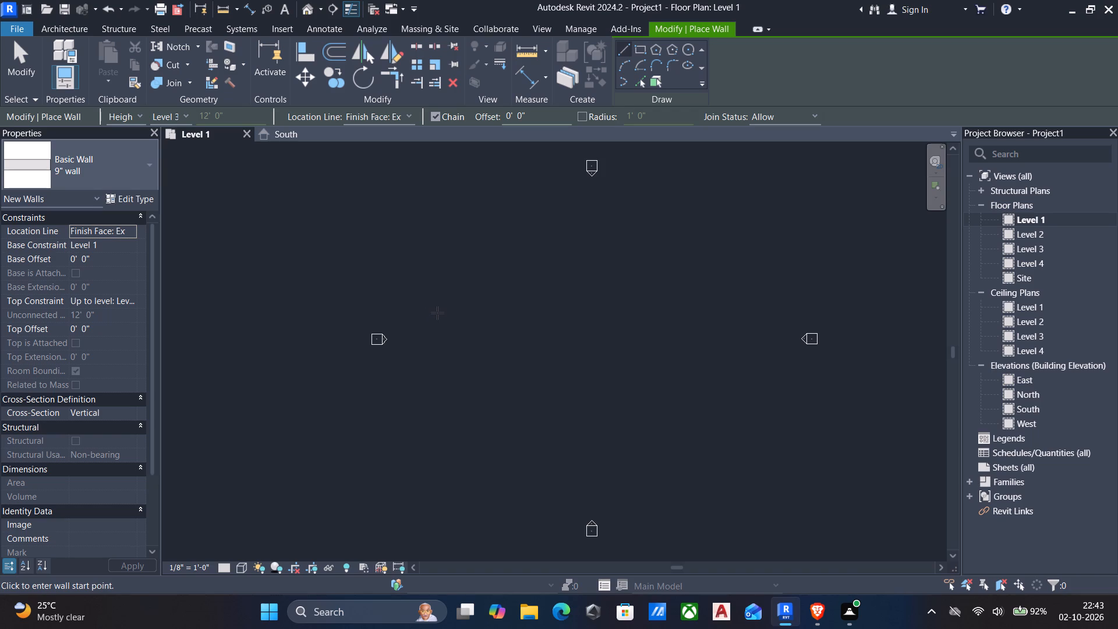
Draw an L of walls between the elevation markers: about 10' vertically down, then about 7' horizontally right, flipped to the inner side.
{"action": "middle_click_drag", "start_coordinate": [557, 327], "coordinate": [476, 350]}
{"action": "middle_click_drag", "start_coordinate": [459, 328], "coordinate": [482, 324]}
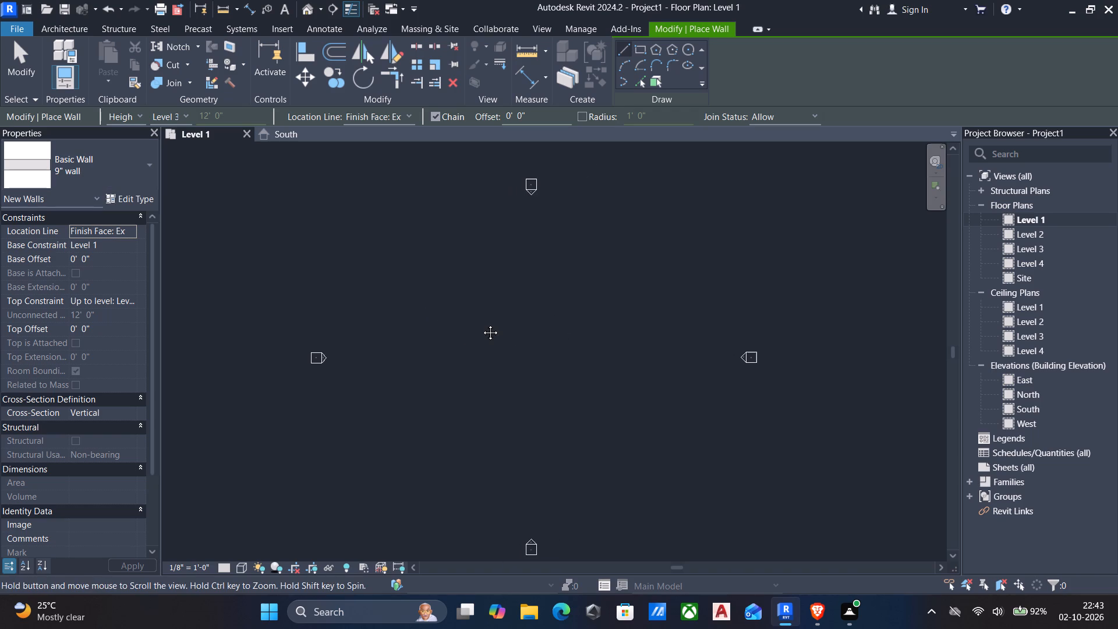
{"action": "middle_click_drag", "start_coordinate": [482, 324], "coordinate": [483, 323]}
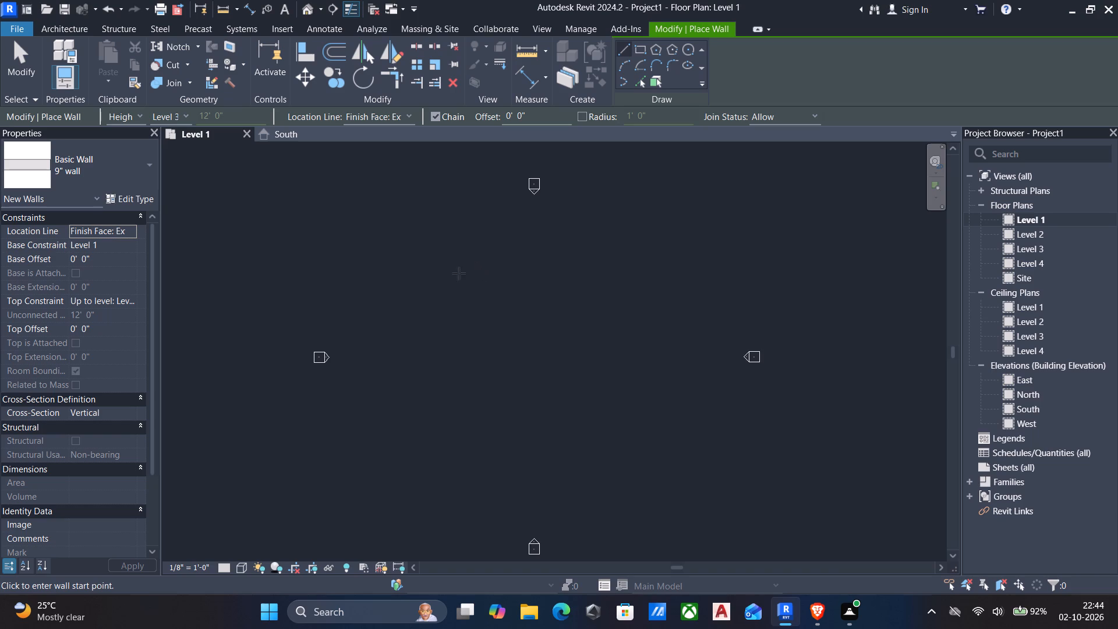
{"action": "scroll", "coordinate": [467, 283], "scroll_direction": "up", "scroll_amount": 5}
{"action": "middle_click_drag", "start_coordinate": [469, 285], "coordinate": [432, 304]}
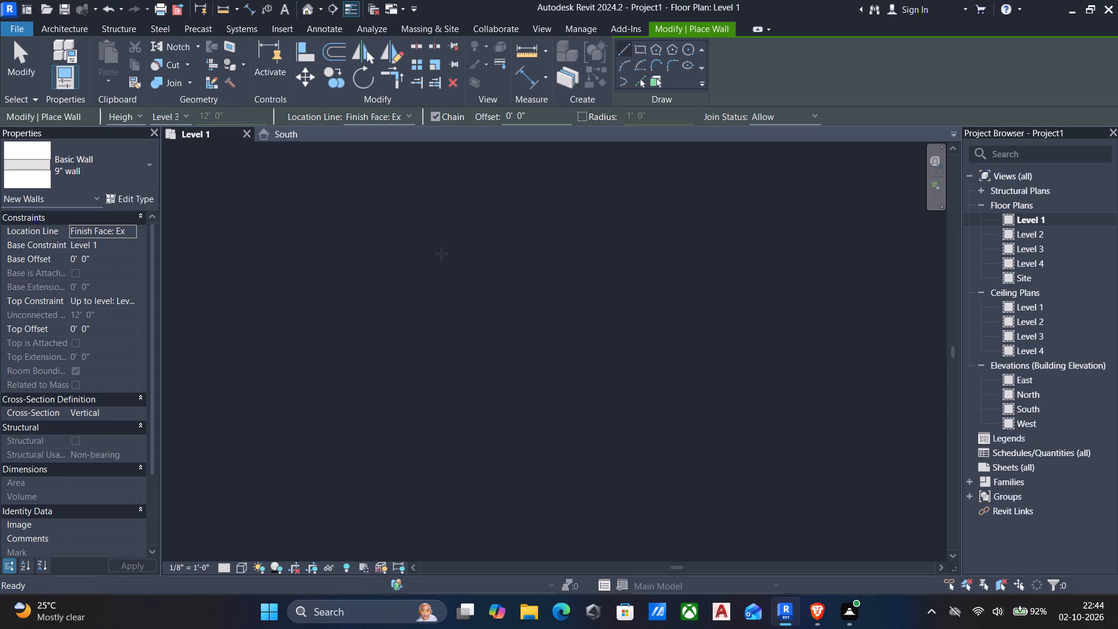
{"action": "left_click", "coordinate": [441, 242]}
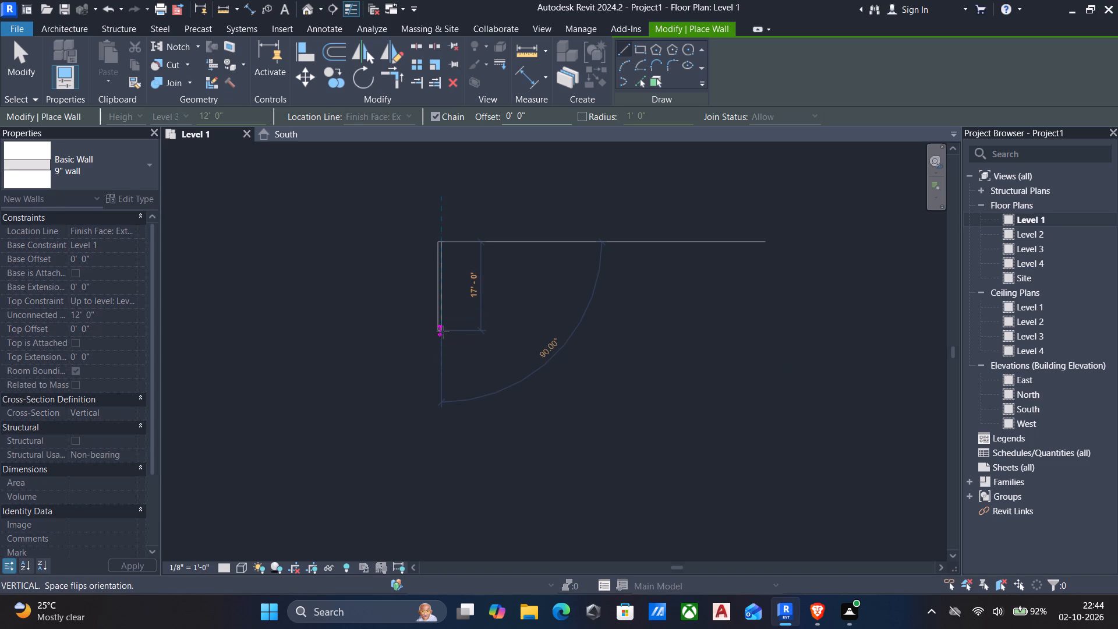
{"action": "scroll", "coordinate": [438, 303], "scroll_direction": "up", "scroll_amount": 3}
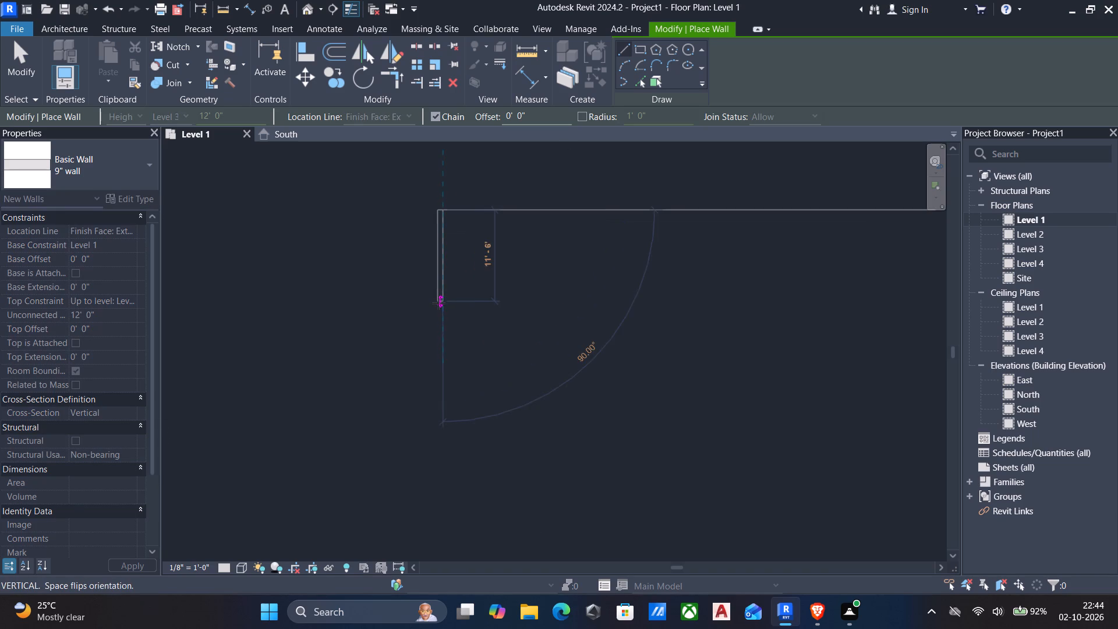
{"action": "middle_click_drag", "start_coordinate": [438, 303], "coordinate": [430, 353]}
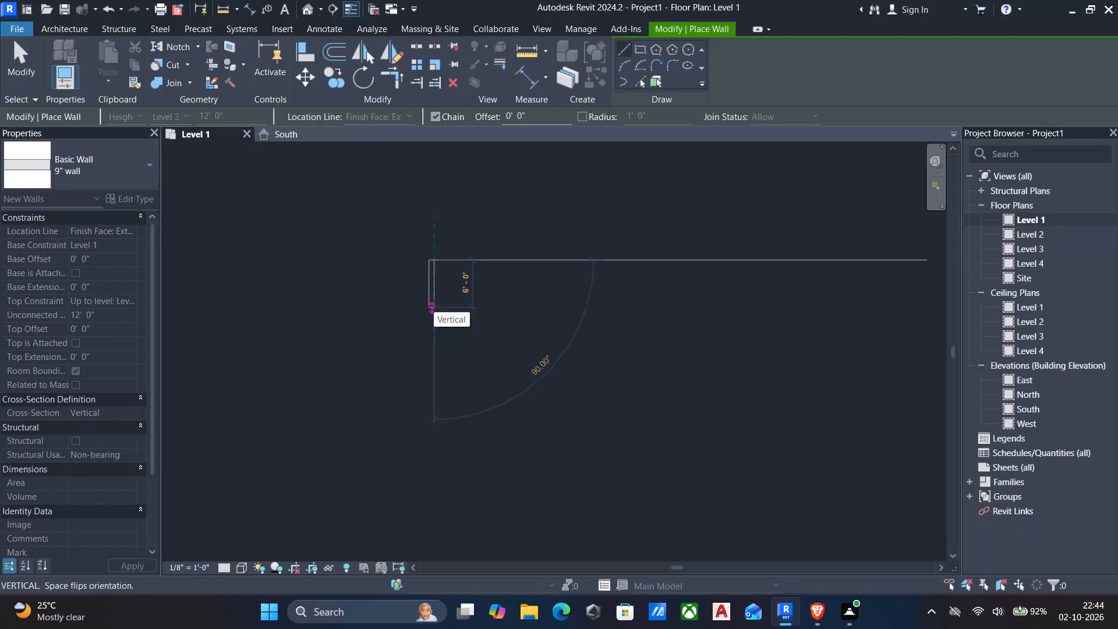
{"action": "scroll", "coordinate": [434, 306], "scroll_direction": "up", "scroll_amount": 3}
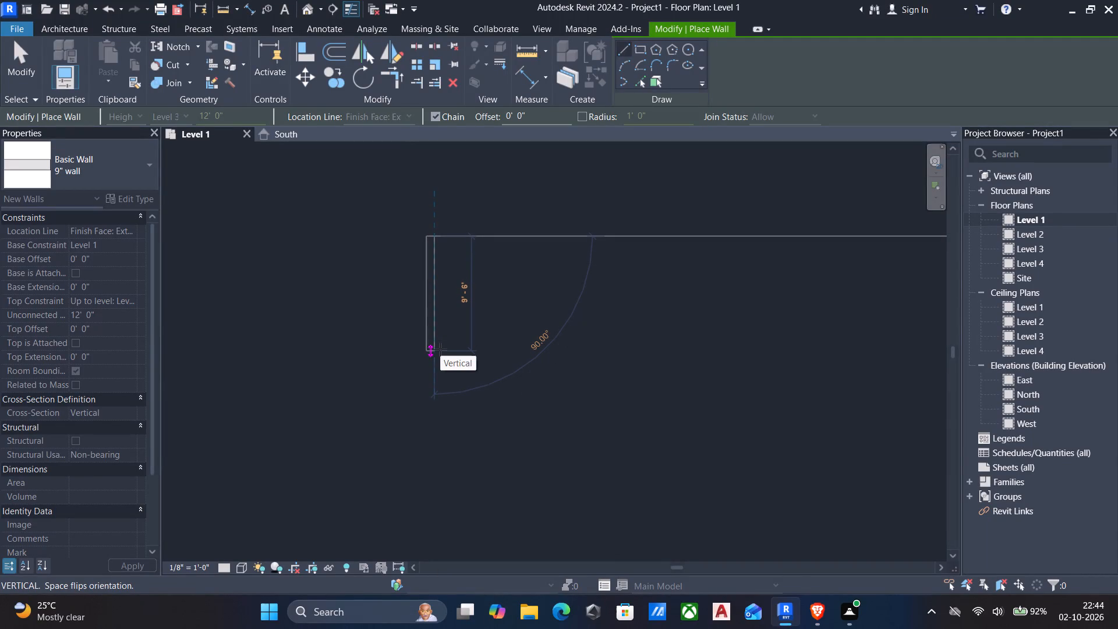
{"action": "scroll", "coordinate": [440, 349], "scroll_direction": "up", "scroll_amount": 1}
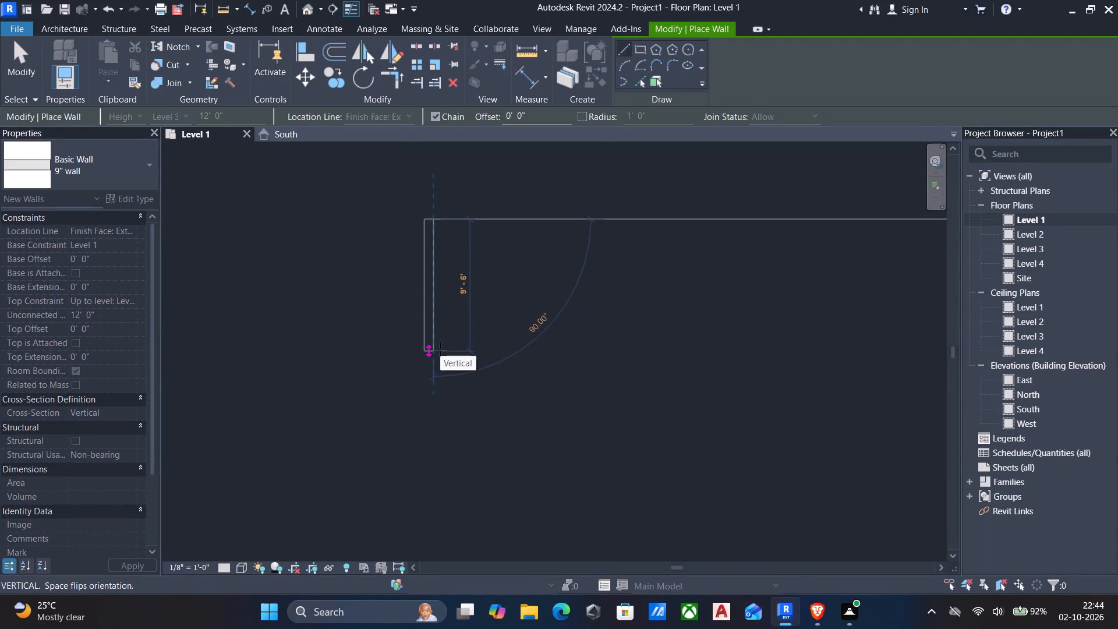
{"action": "scroll", "coordinate": [440, 349], "scroll_direction": "up", "scroll_amount": 4}
{"action": "scroll", "coordinate": [423, 400], "scroll_direction": "down", "scroll_amount": 4}
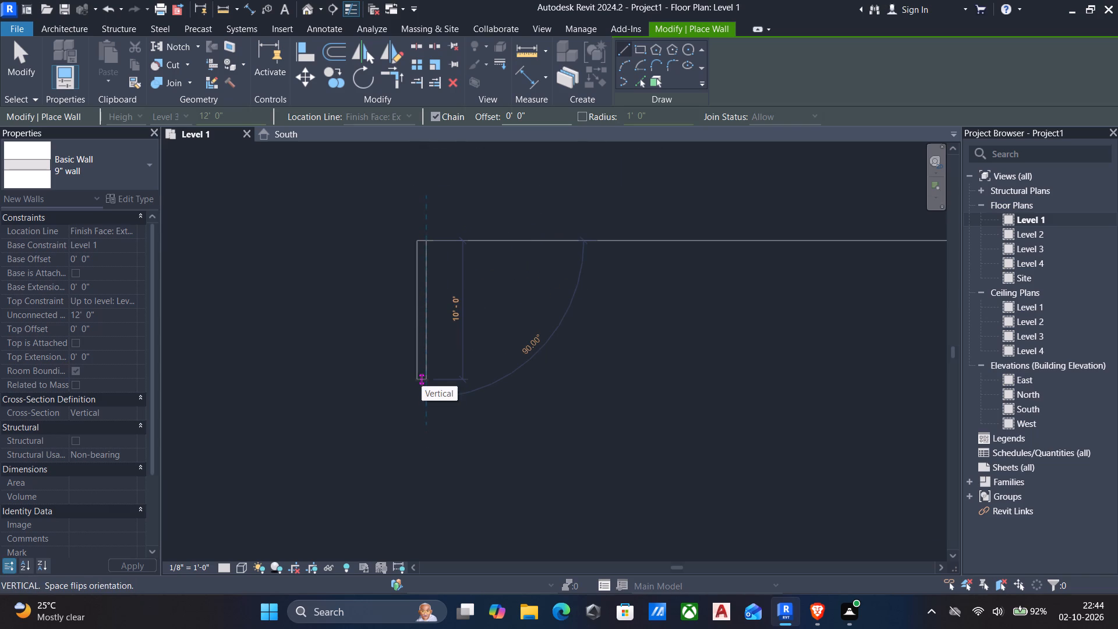
{"action": "left_click", "coordinate": [422, 380]}
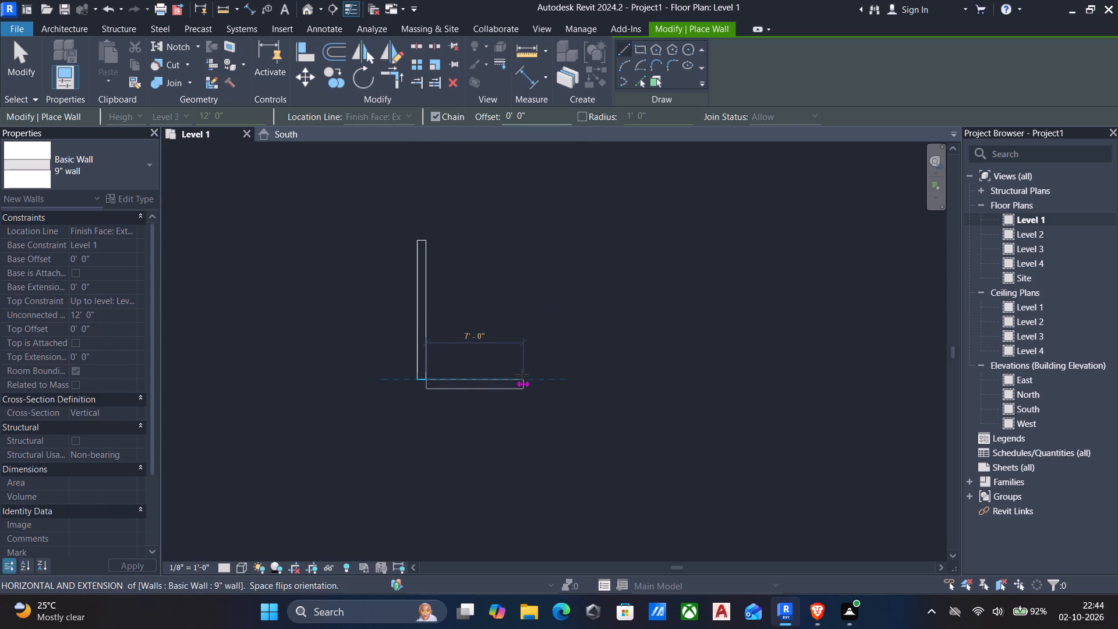
{"action": "key", "text": "space"}
{"action": "left_click", "coordinate": [522, 375]}
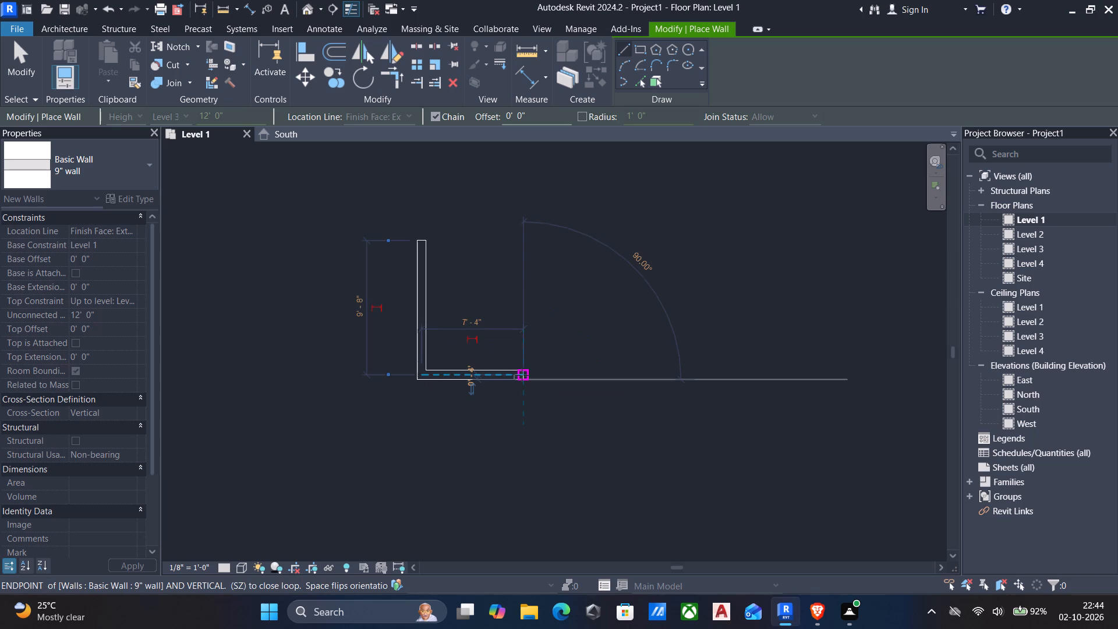
{"action": "key", "text": "Escape"}
From the L's outer corner, draw a flipped wall about 12'-6" down, then about 7'-8" right, ending in line with the horizontal wall above.
{"action": "left_click", "coordinate": [416, 379]}
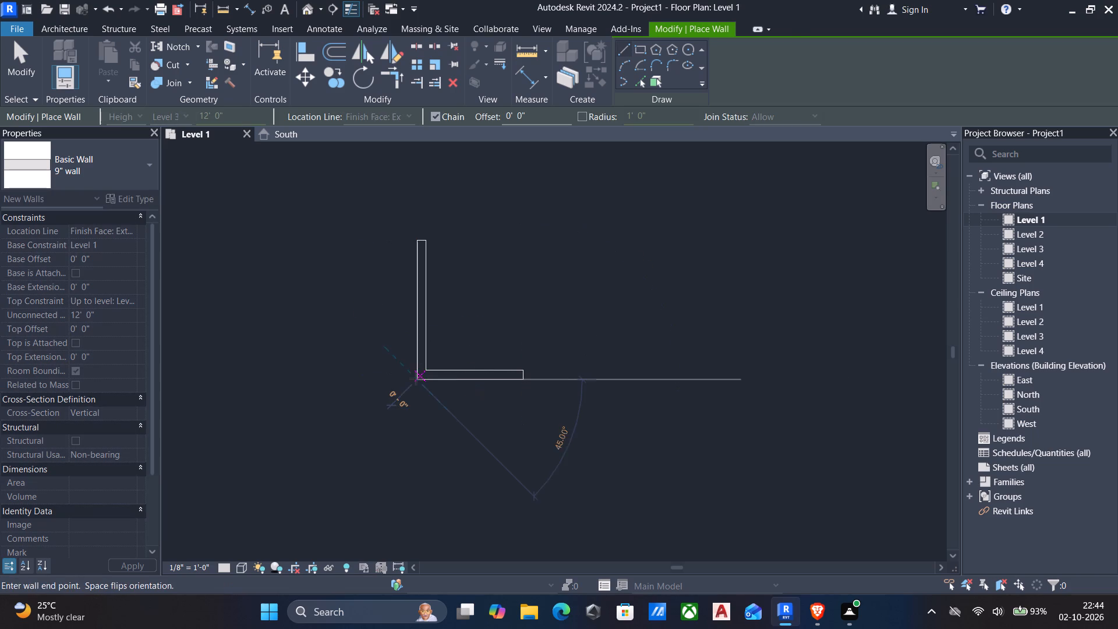
{"action": "key", "text": "space"}
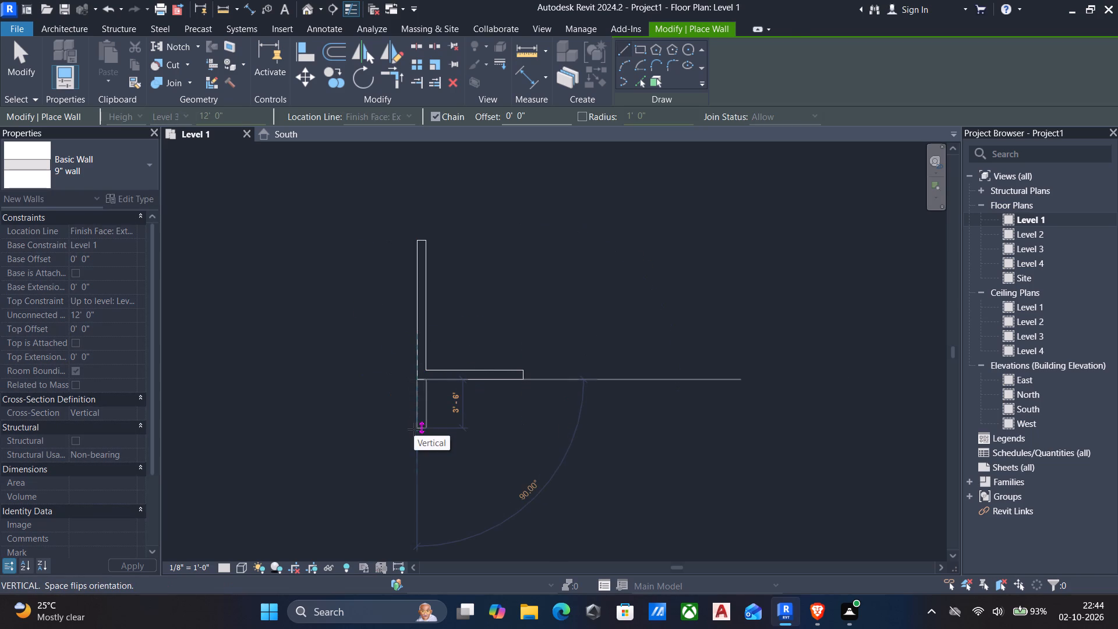
{"action": "middle_click_drag", "start_coordinate": [414, 430], "coordinate": [408, 408]}
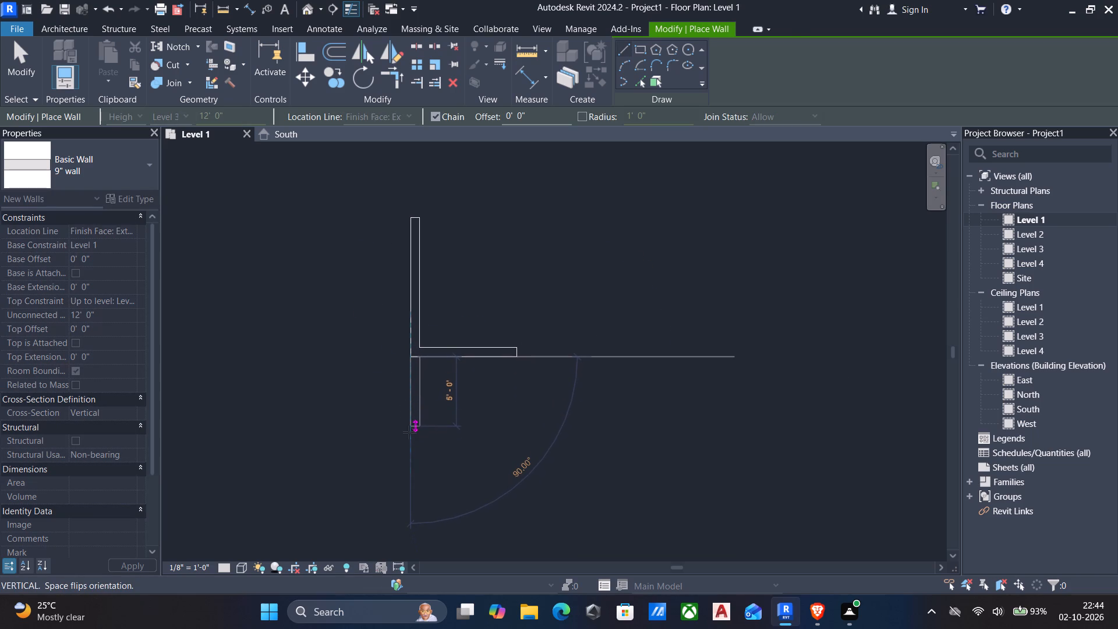
{"action": "middle_click_drag", "start_coordinate": [407, 476], "coordinate": [394, 431]}
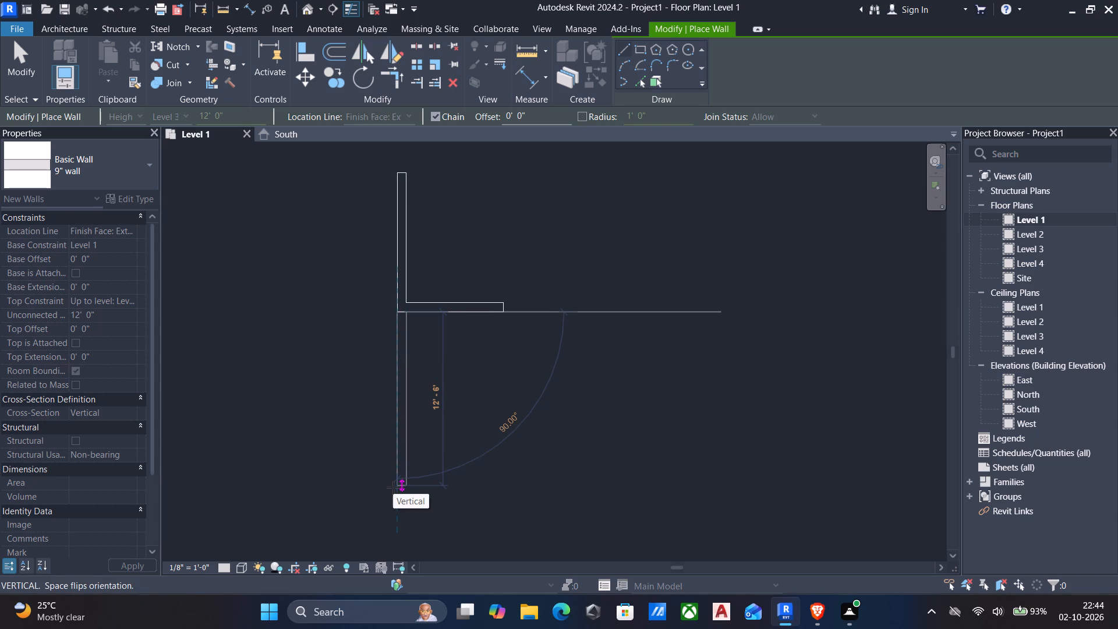
{"action": "left_click", "coordinate": [393, 487]}
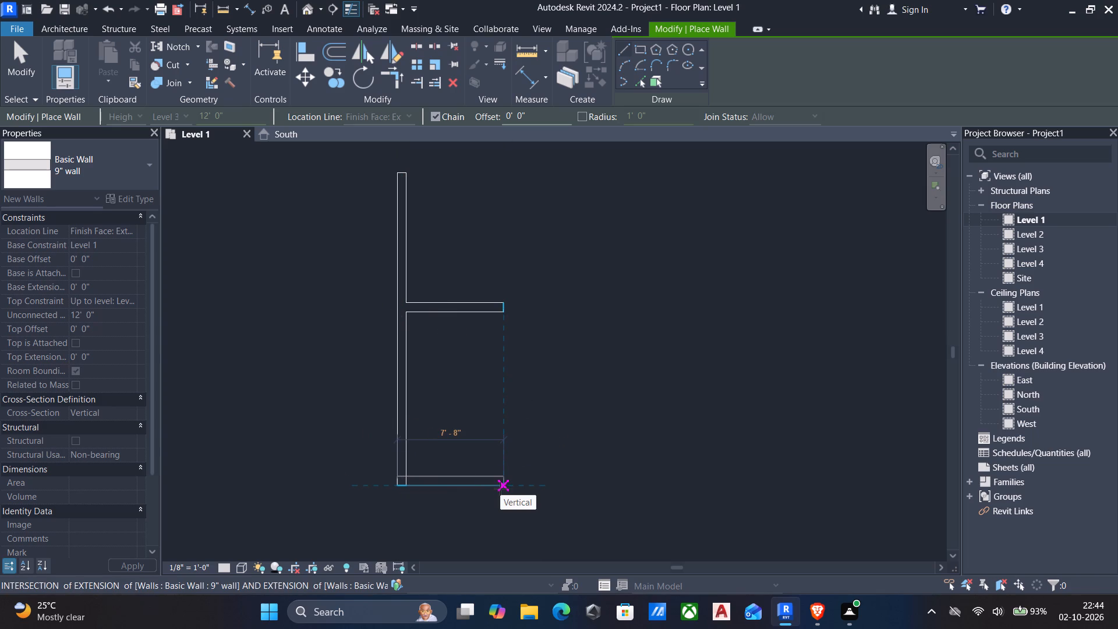
{"action": "left_click", "coordinate": [500, 489]}
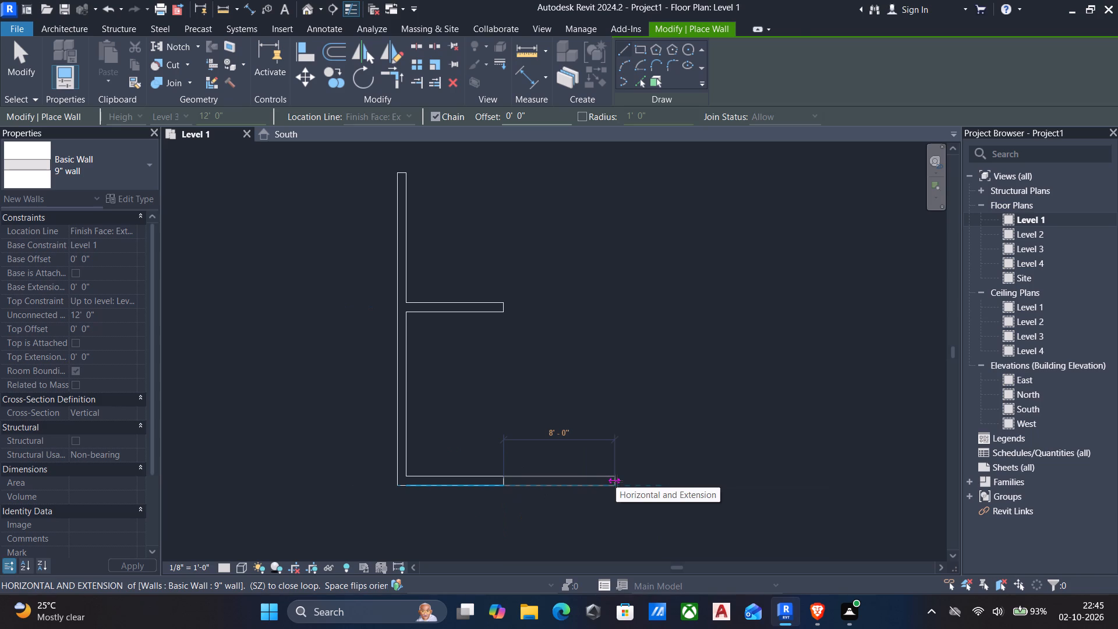
{"action": "key", "text": "Escape"}
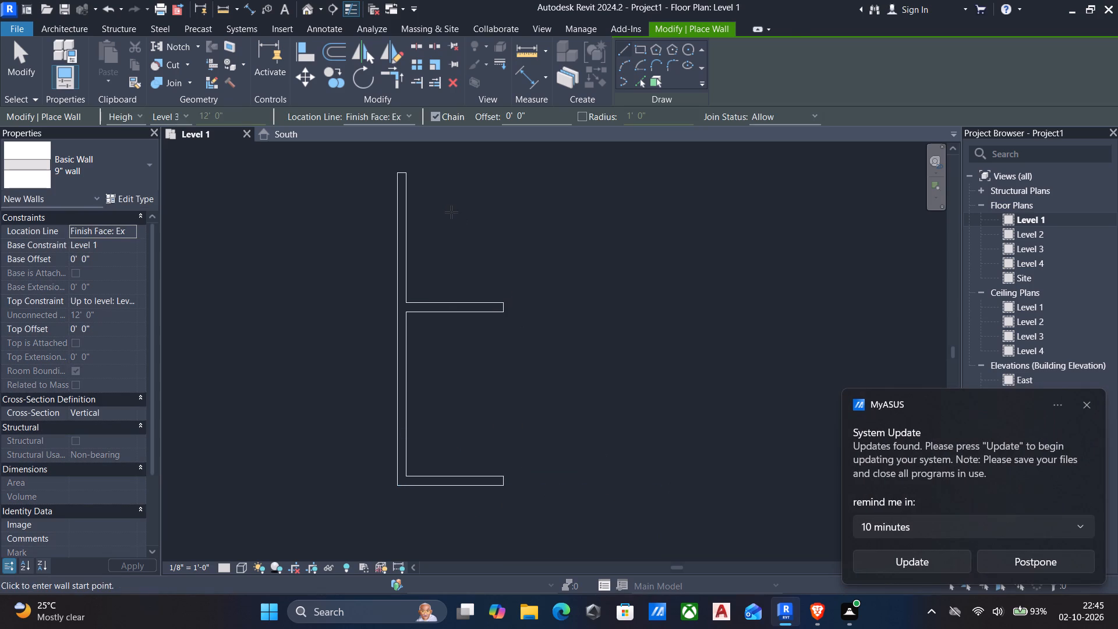
Draw a 9" wall from the top outer end of the long vertical wall about 29'-6" horizontally right.
{"action": "left_click", "coordinate": [398, 168]}
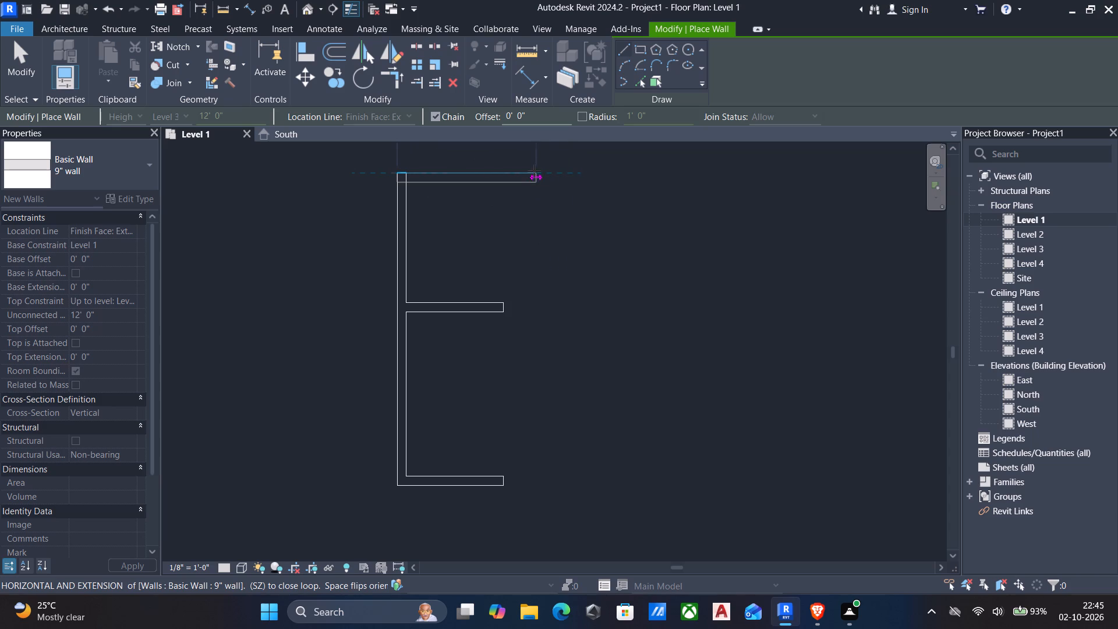
{"action": "middle_click_drag", "start_coordinate": [518, 178], "coordinate": [515, 220]}
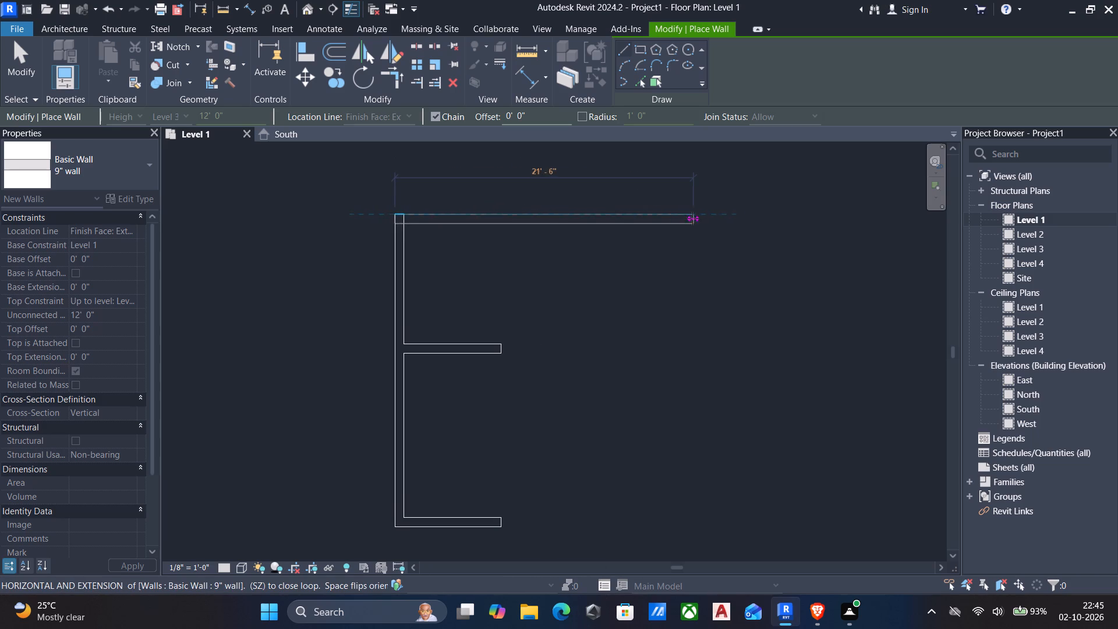
{"action": "middle_click_drag", "start_coordinate": [715, 219], "coordinate": [706, 227]}
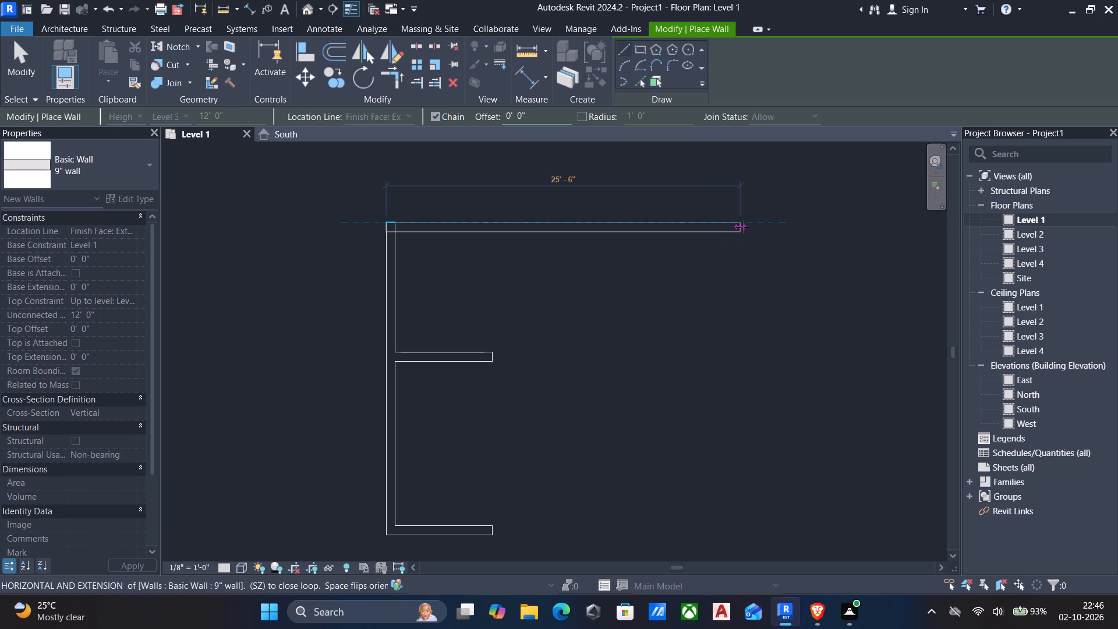
{"action": "middle_click_drag", "start_coordinate": [744, 227], "coordinate": [694, 226]}
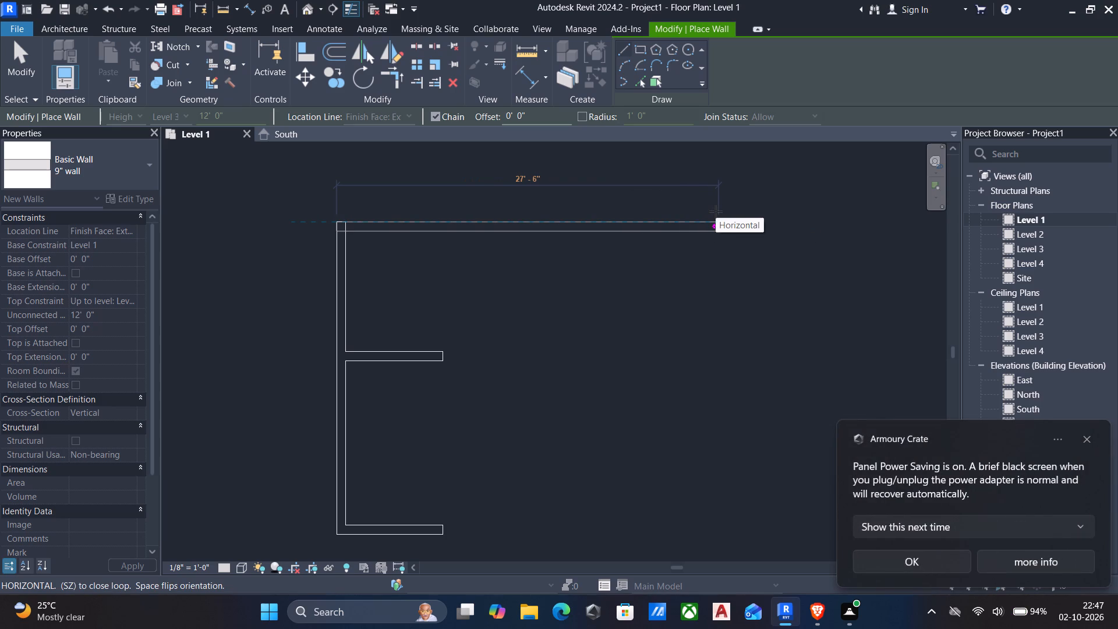
{"action": "left_click", "coordinate": [745, 218]}
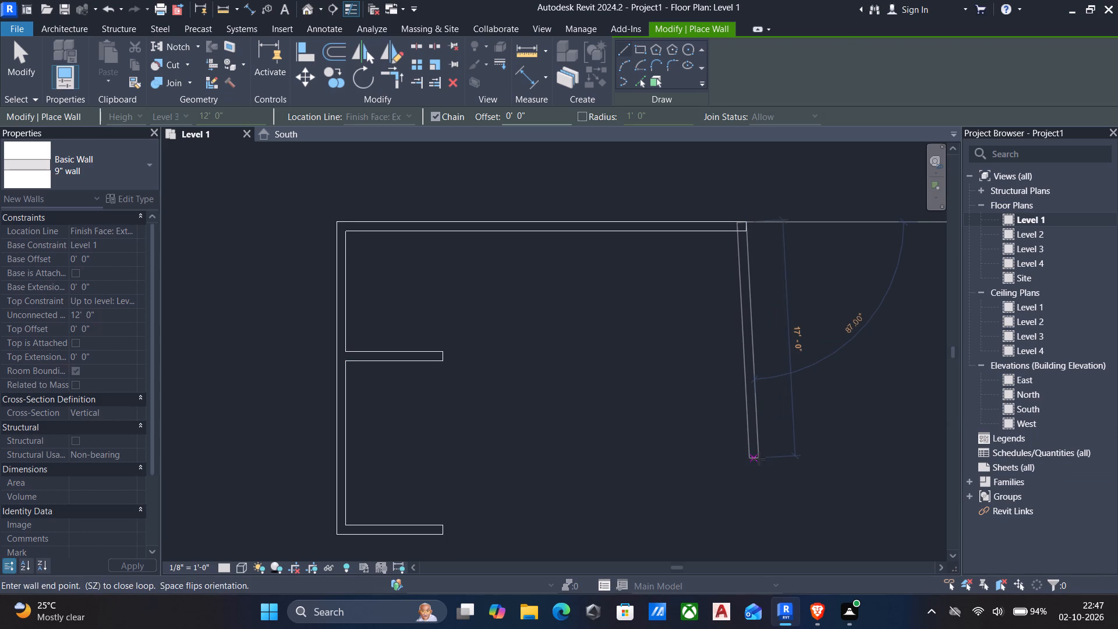
Continue the chain vertically down about 22'-6" to line up with the lower horizontal wall's outer face, then about 5' further down.
{"action": "middle_click_drag", "start_coordinate": [720, 440], "coordinate": [670, 365]}
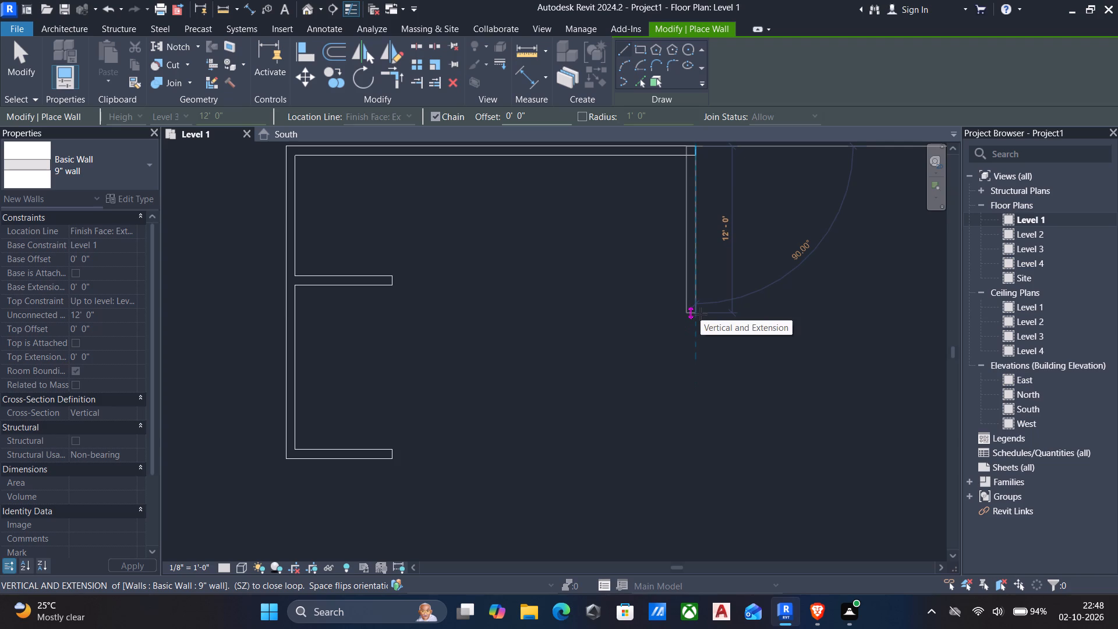
{"action": "middle_click_drag", "start_coordinate": [700, 314], "coordinate": [670, 225]}
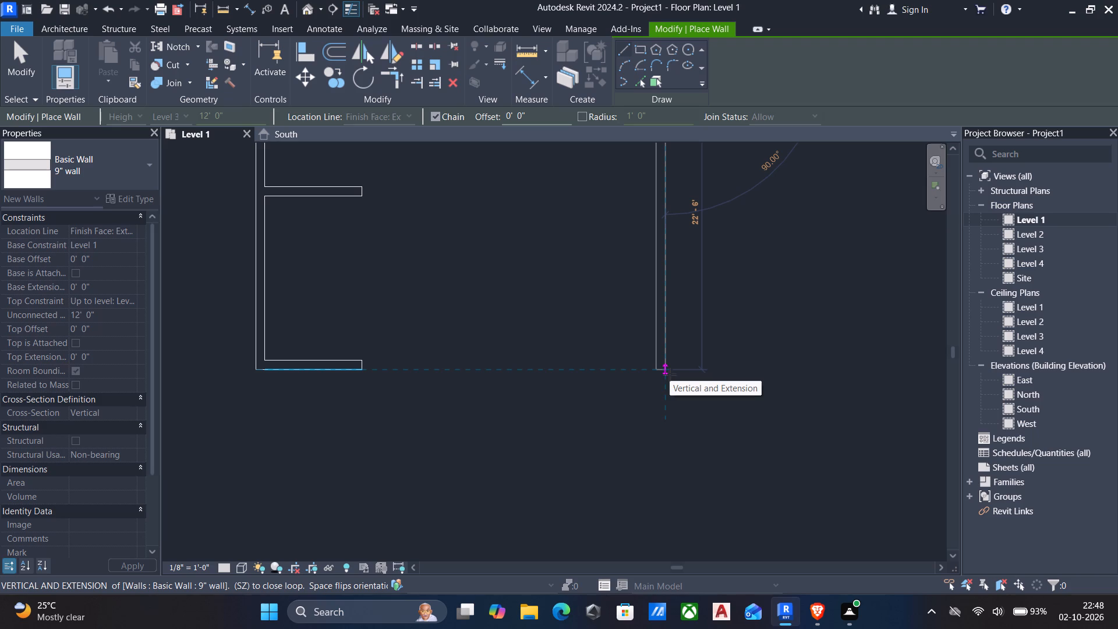
{"action": "left_click", "coordinate": [670, 374]}
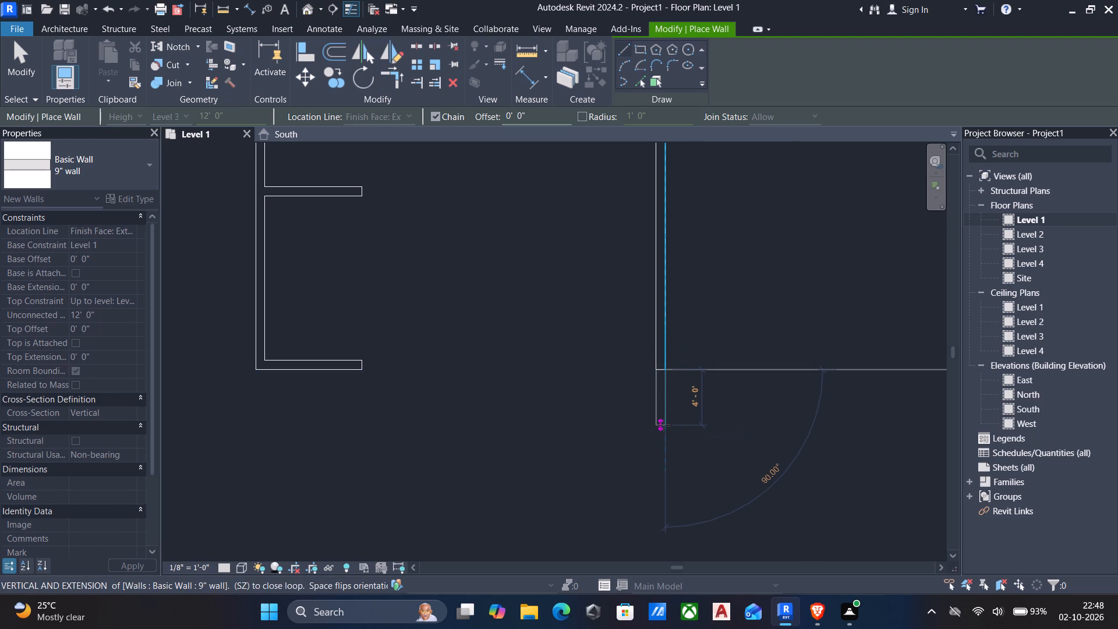
{"action": "scroll", "coordinate": [663, 404], "scroll_direction": "up", "scroll_amount": 4}
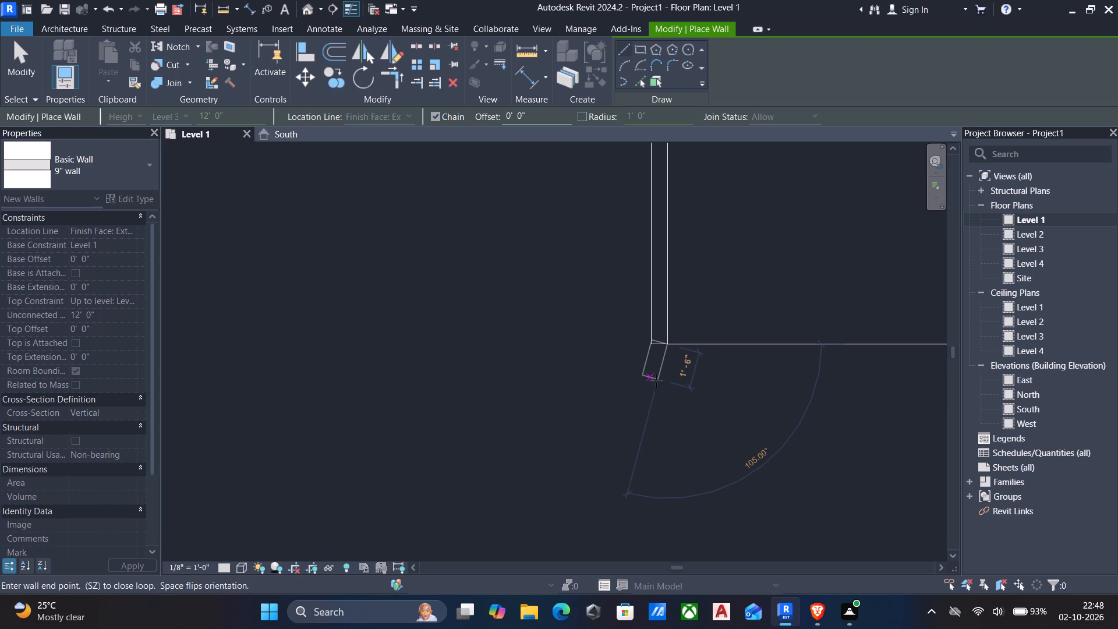
{"action": "scroll", "coordinate": [656, 381], "scroll_direction": "down", "scroll_amount": 6}
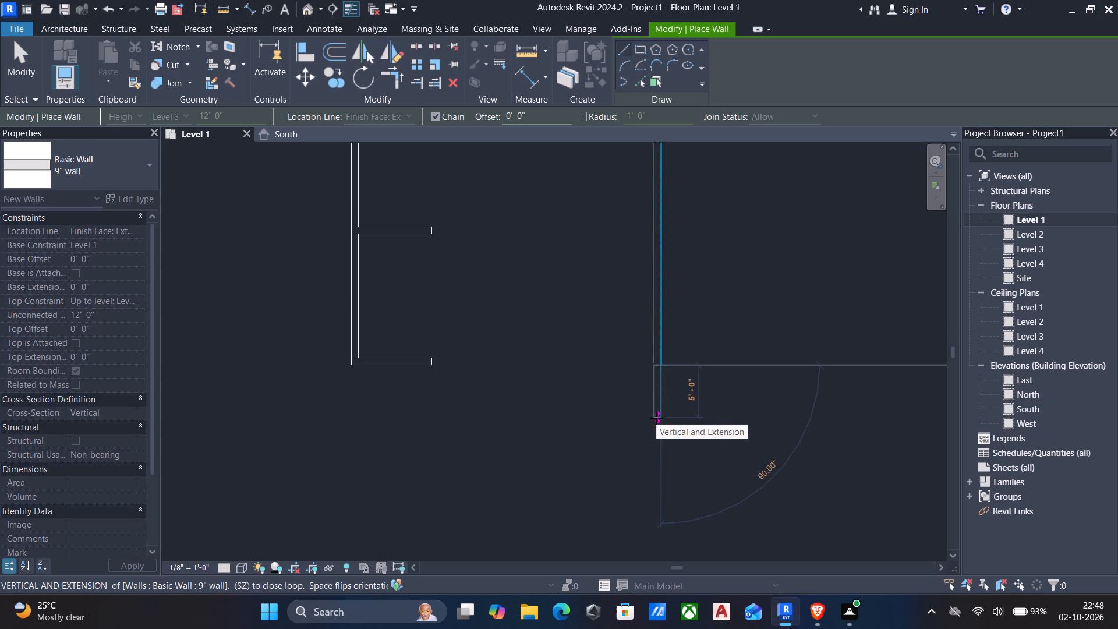
{"action": "left_click", "coordinate": [656, 418]}
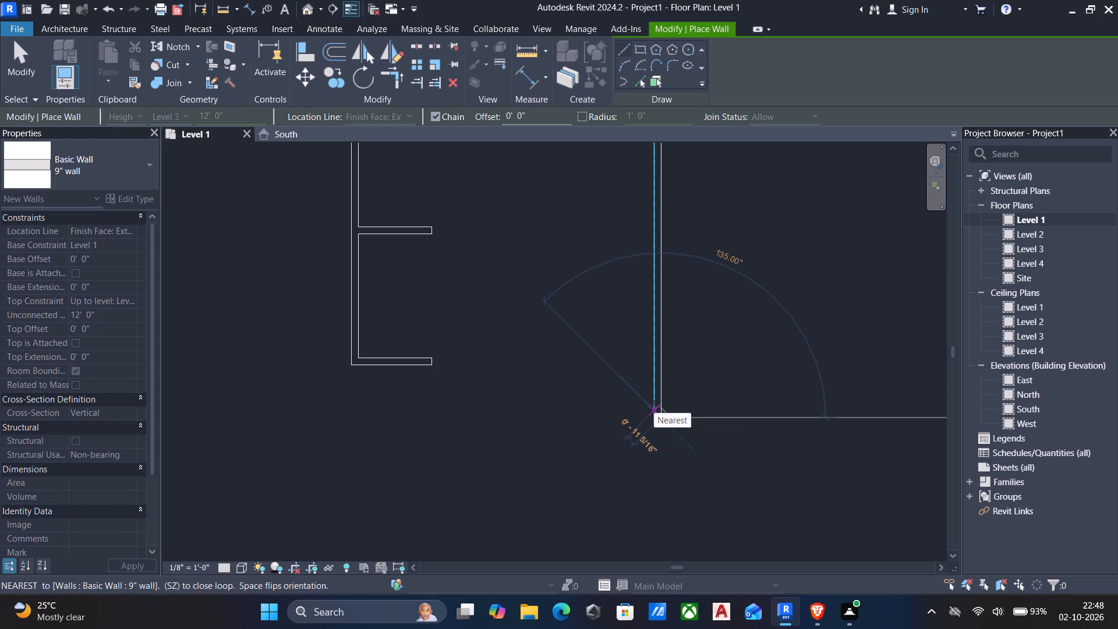
Continue the wall chain about 6'-6" left, then about 12'-6" up, leaving its upper end free inside the layout.
{"action": "scroll", "coordinate": [632, 408], "scroll_direction": "down", "scroll_amount": 4}
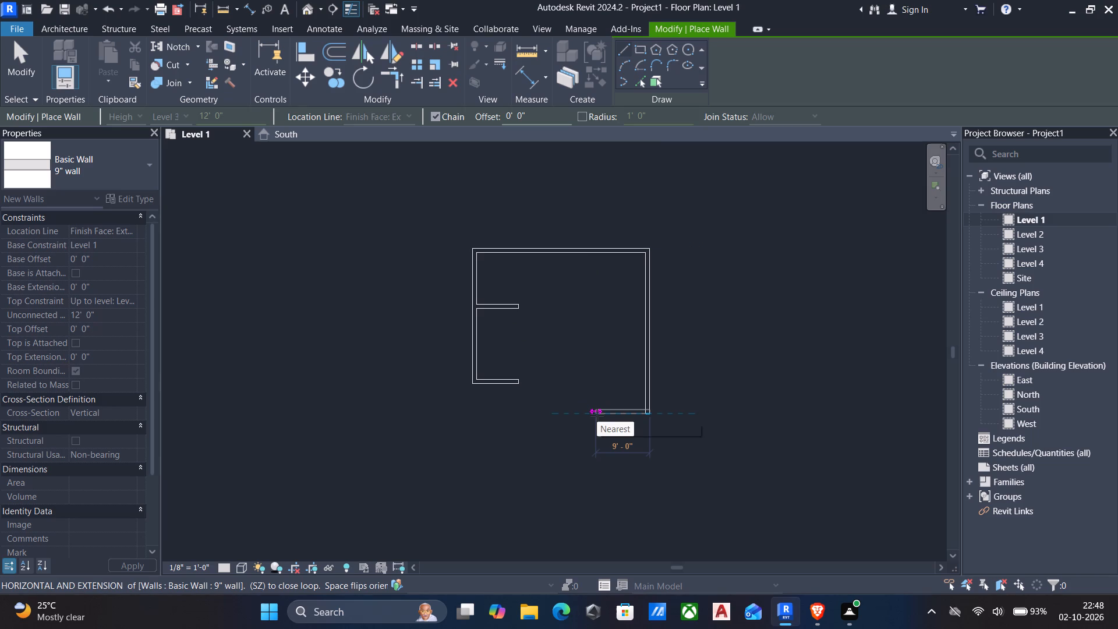
{"action": "scroll", "coordinate": [597, 415], "scroll_direction": "up", "scroll_amount": 3}
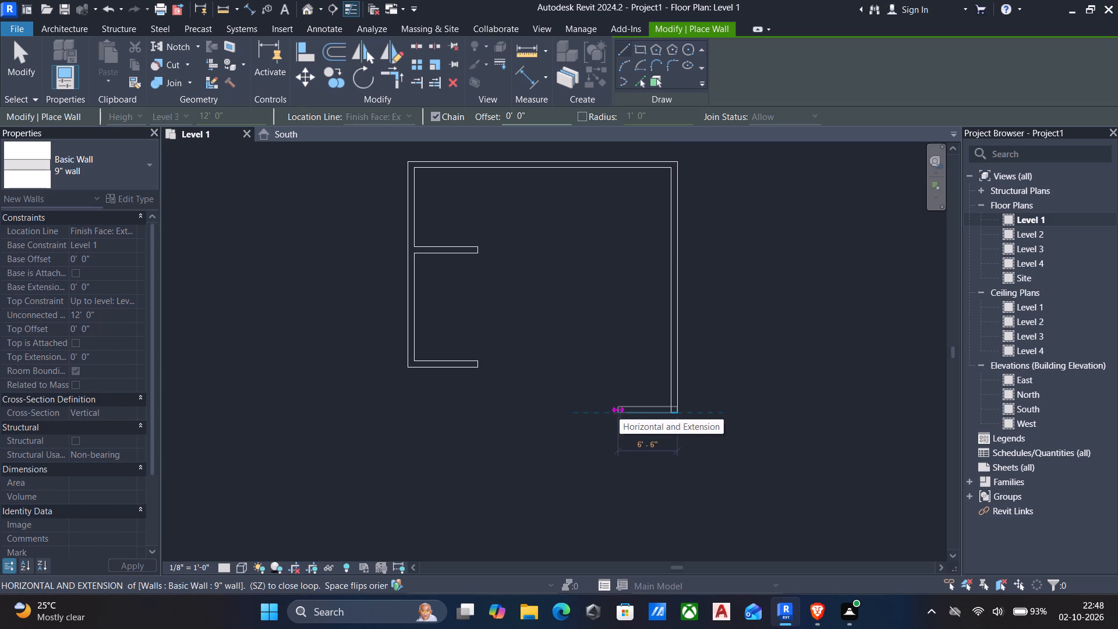
{"action": "left_click", "coordinate": [620, 413]}
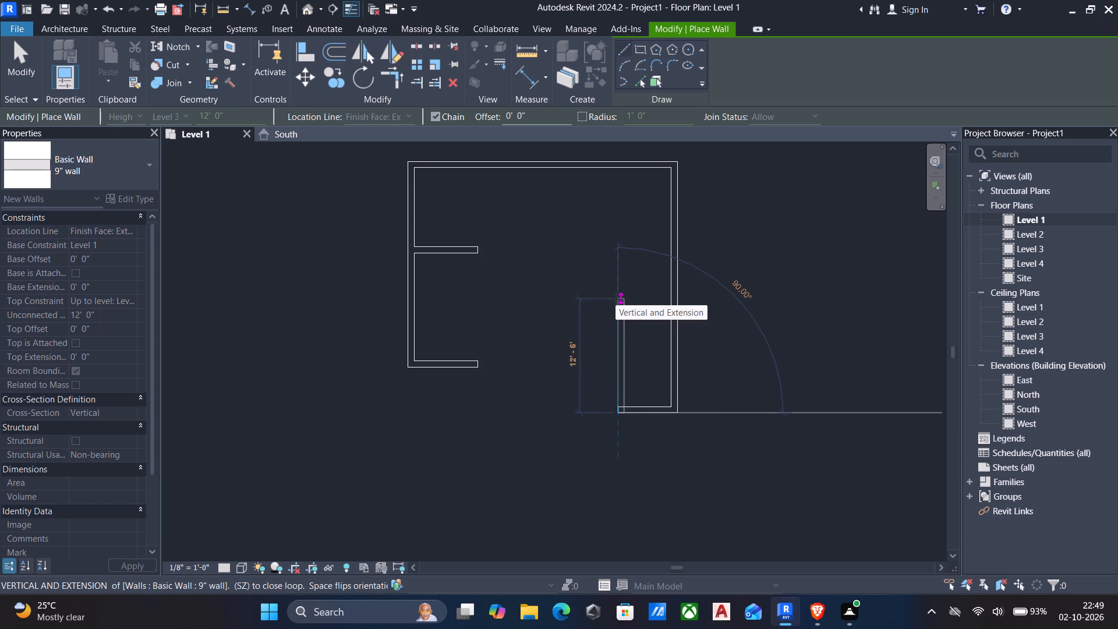
{"action": "left_click", "coordinate": [615, 299]}
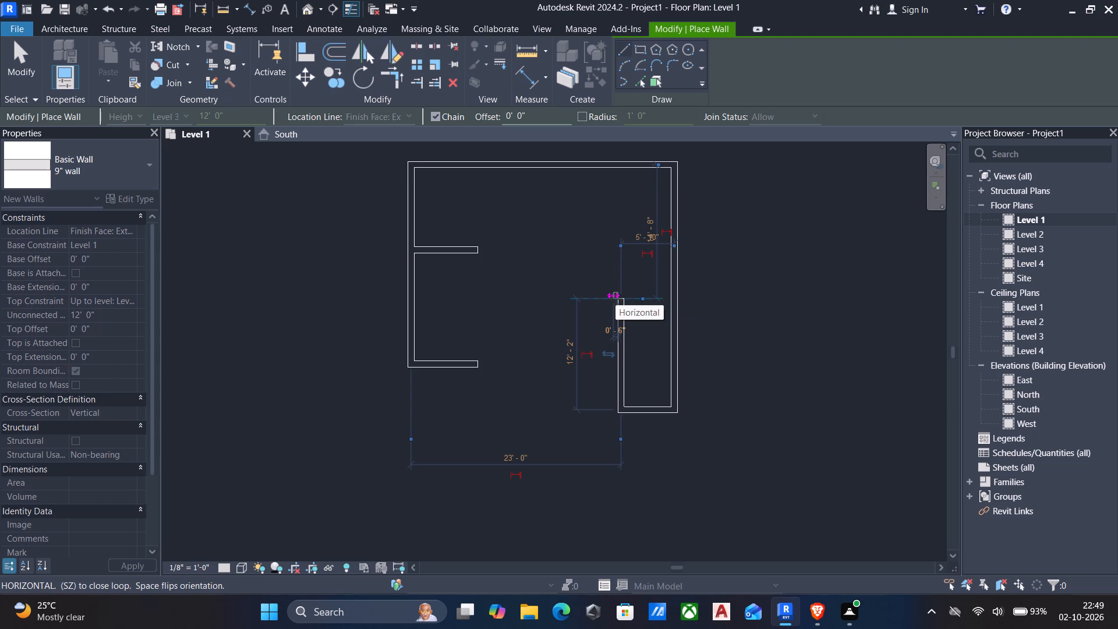
{"action": "key", "text": "Escape"}
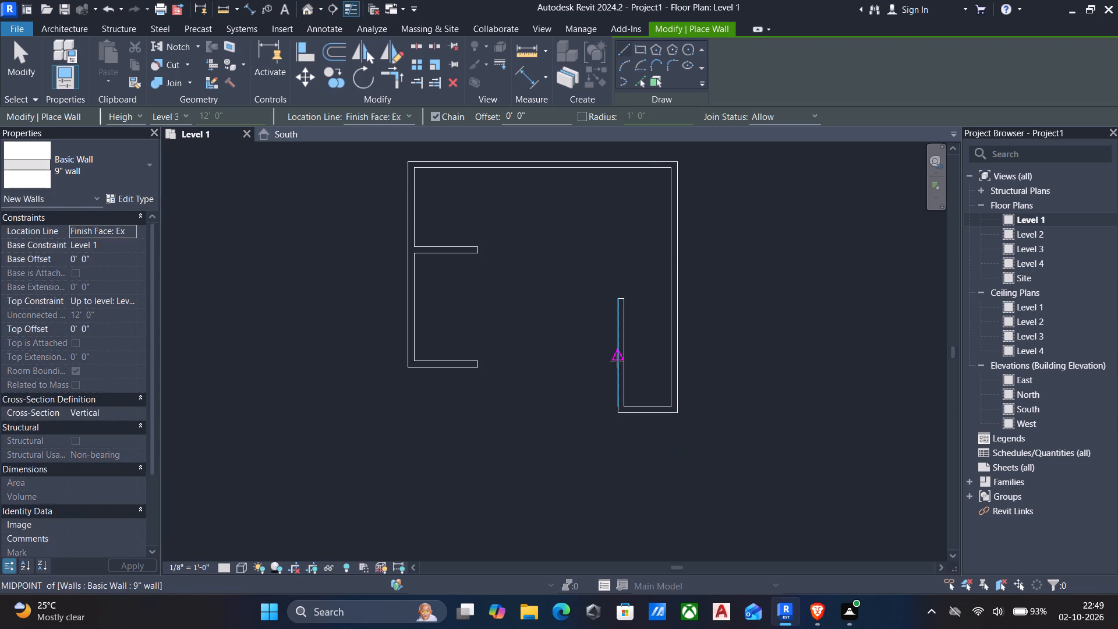
{"action": "key", "text": "Escape"}
{"action": "left_click", "coordinate": [618, 358]}
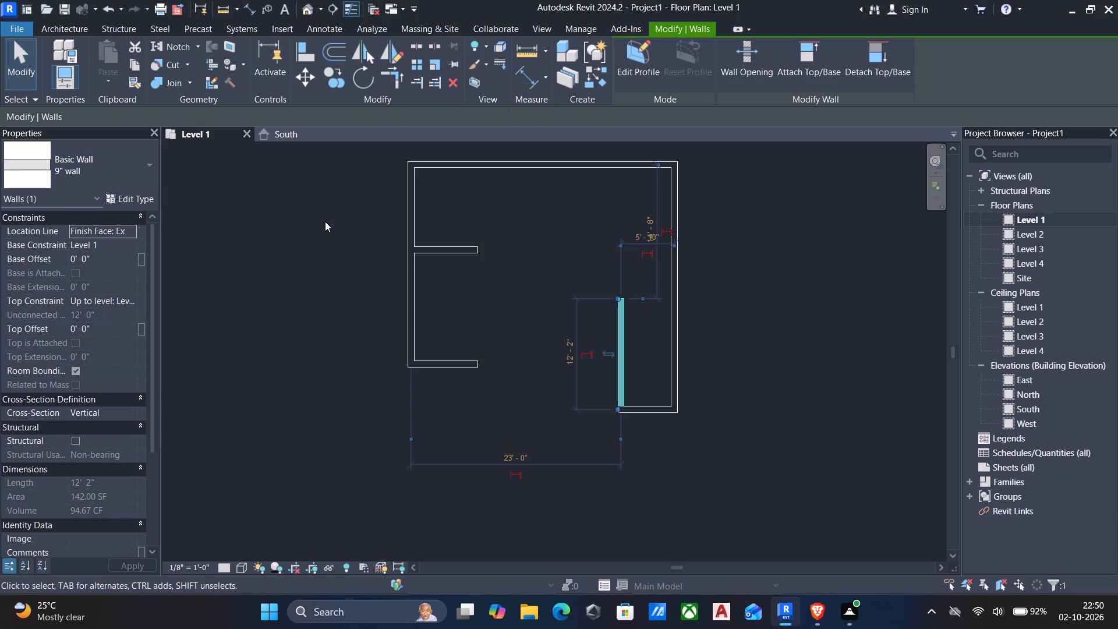
{"action": "key", "text": "Escape"}
Start a new 9" wall from the inner-face endpoint at the free end of the lower-left horizontal wall.
{"action": "type", "text": "wa"}
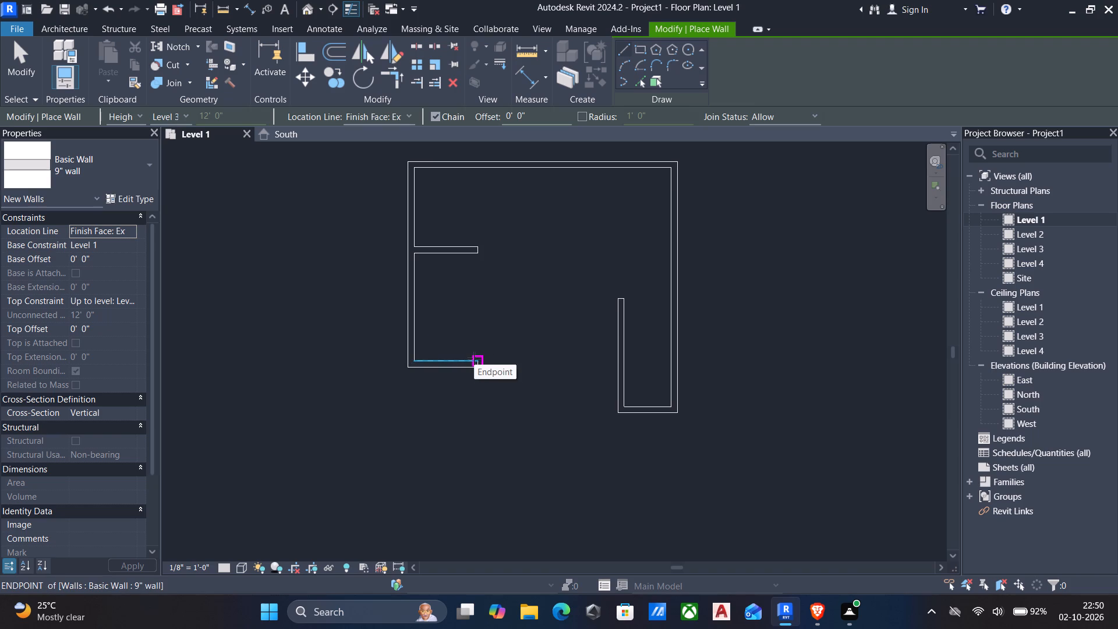
{"action": "left_click", "coordinate": [474, 358]}
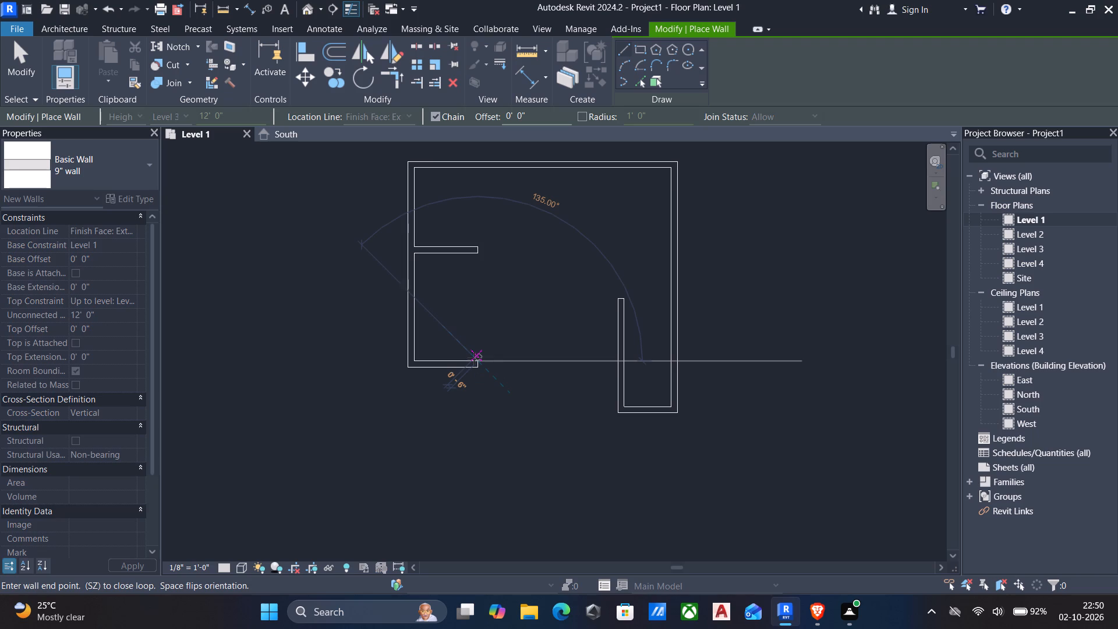
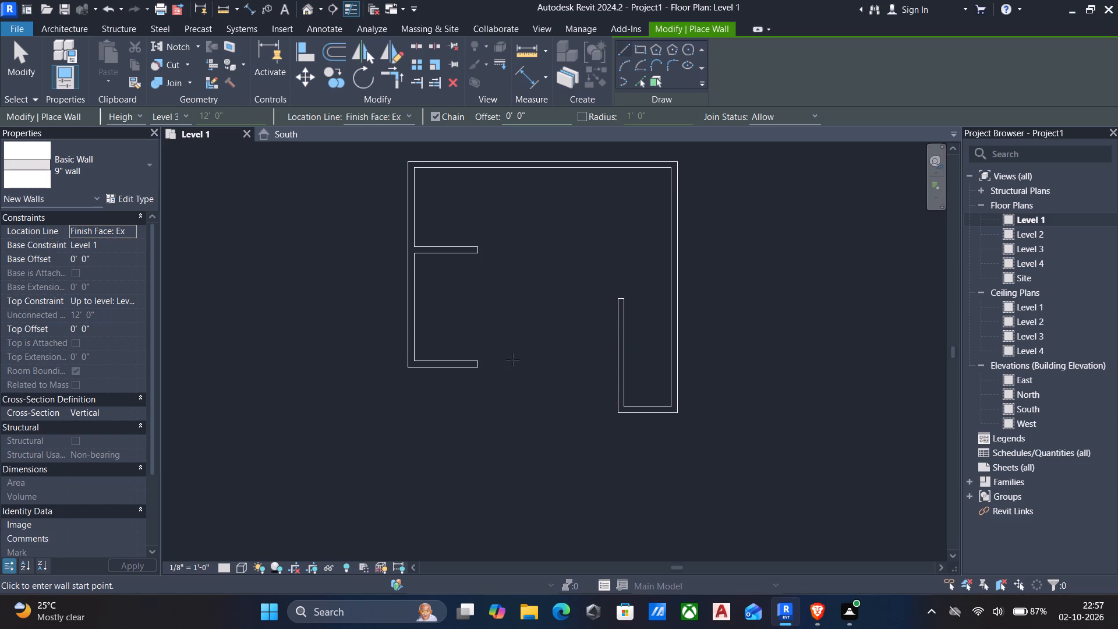
Extend the lower-left horizontal wall line with a 9" wall about 4'-6" right from its free end, flipped flush with the existing wall.
{"action": "left_click", "coordinate": [479, 367]}
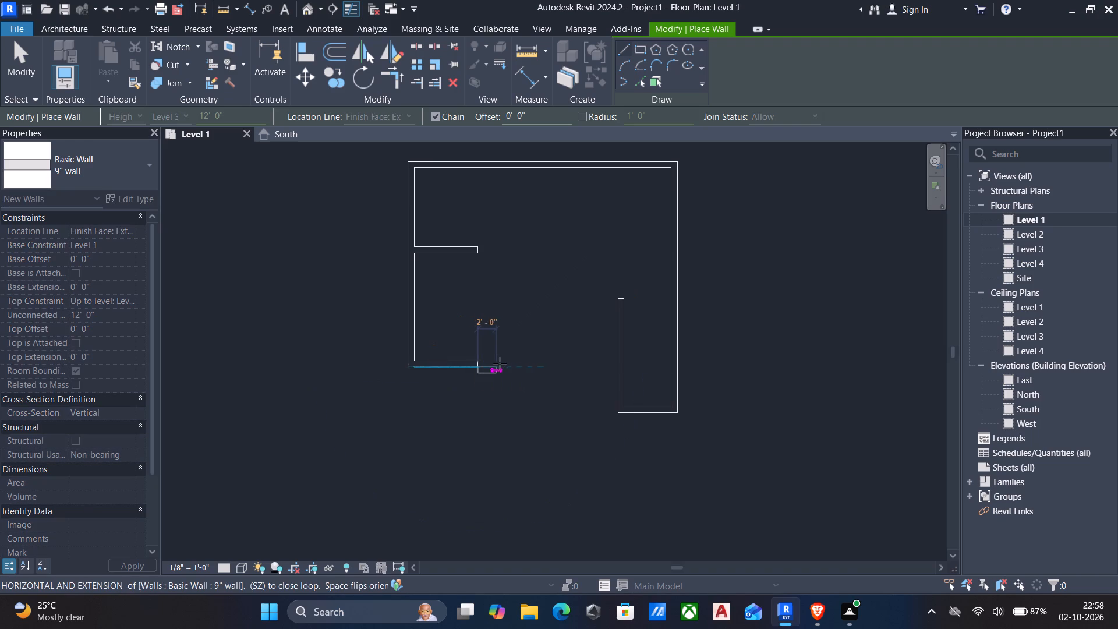
{"action": "scroll", "coordinate": [500, 363], "scroll_direction": "up", "scroll_amount": 3}
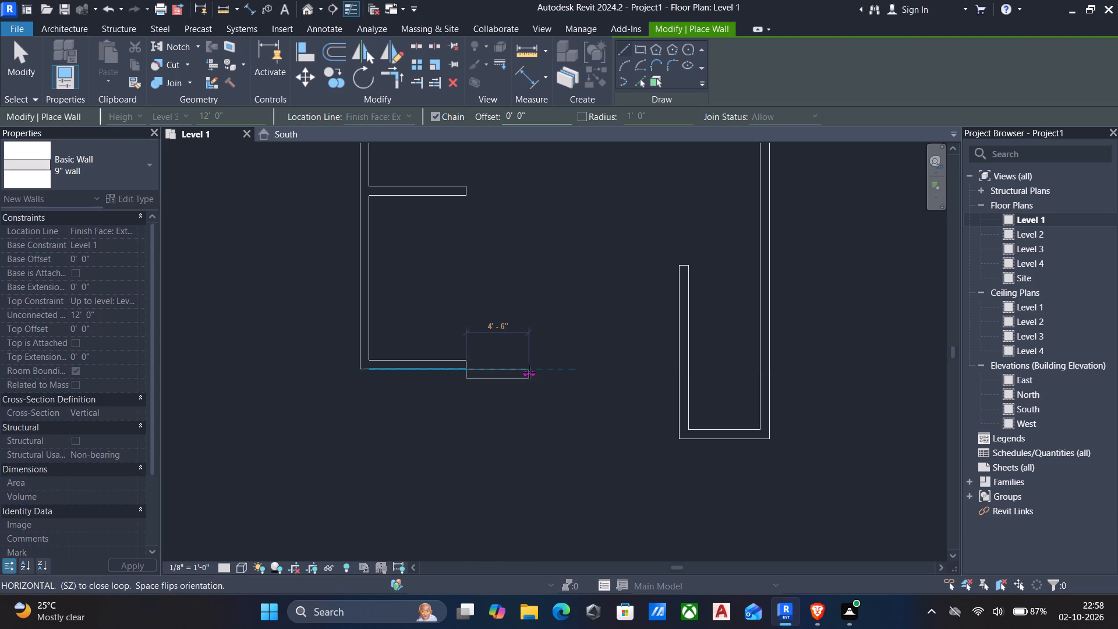
{"action": "key", "text": "space"}
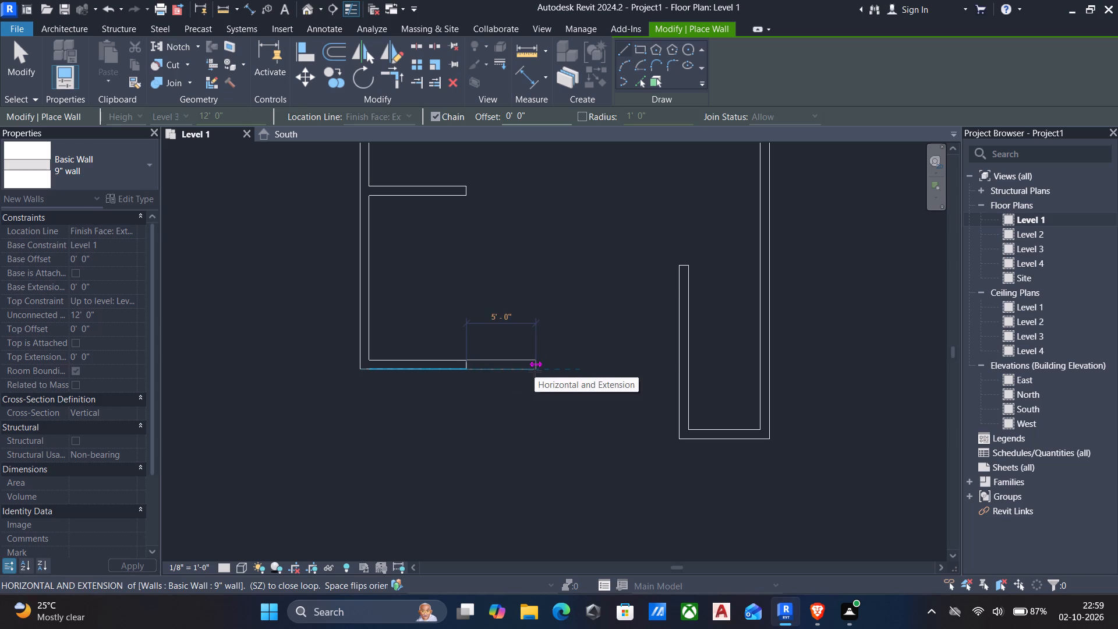
{"action": "scroll", "coordinate": [535, 371], "scroll_direction": "up", "scroll_amount": 3}
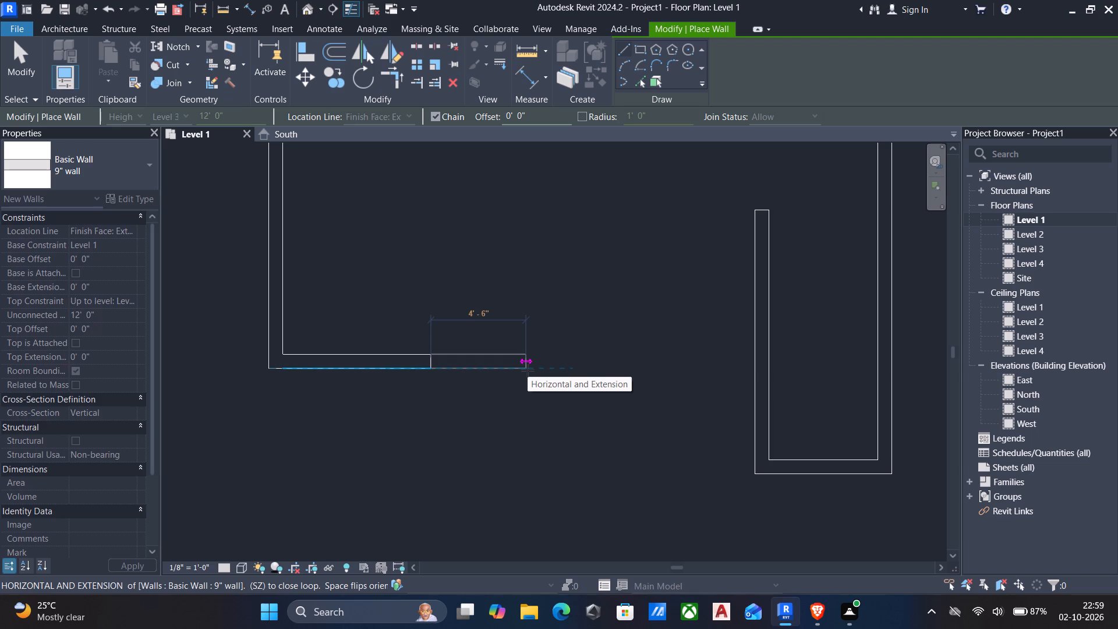
{"action": "left_click", "coordinate": [528, 370]}
{"action": "left_click", "coordinate": [528, 370]}
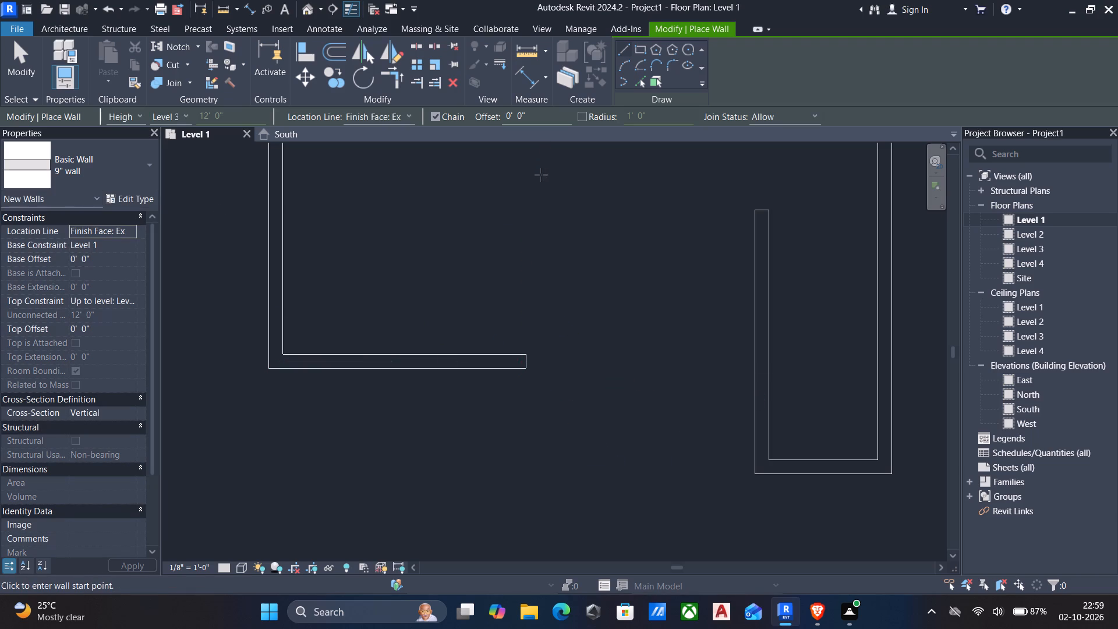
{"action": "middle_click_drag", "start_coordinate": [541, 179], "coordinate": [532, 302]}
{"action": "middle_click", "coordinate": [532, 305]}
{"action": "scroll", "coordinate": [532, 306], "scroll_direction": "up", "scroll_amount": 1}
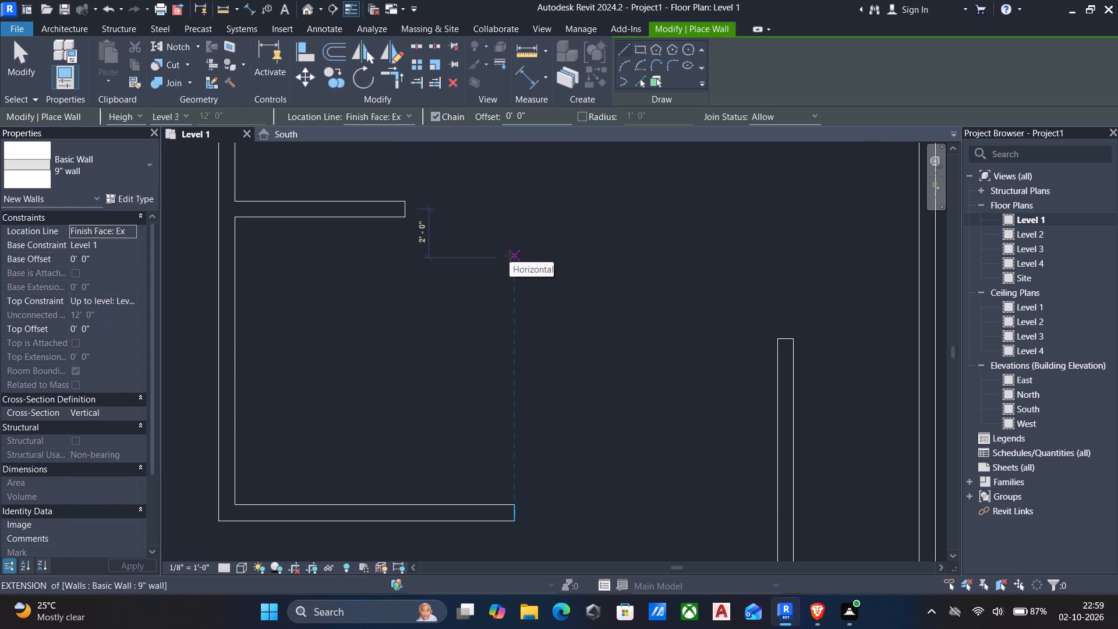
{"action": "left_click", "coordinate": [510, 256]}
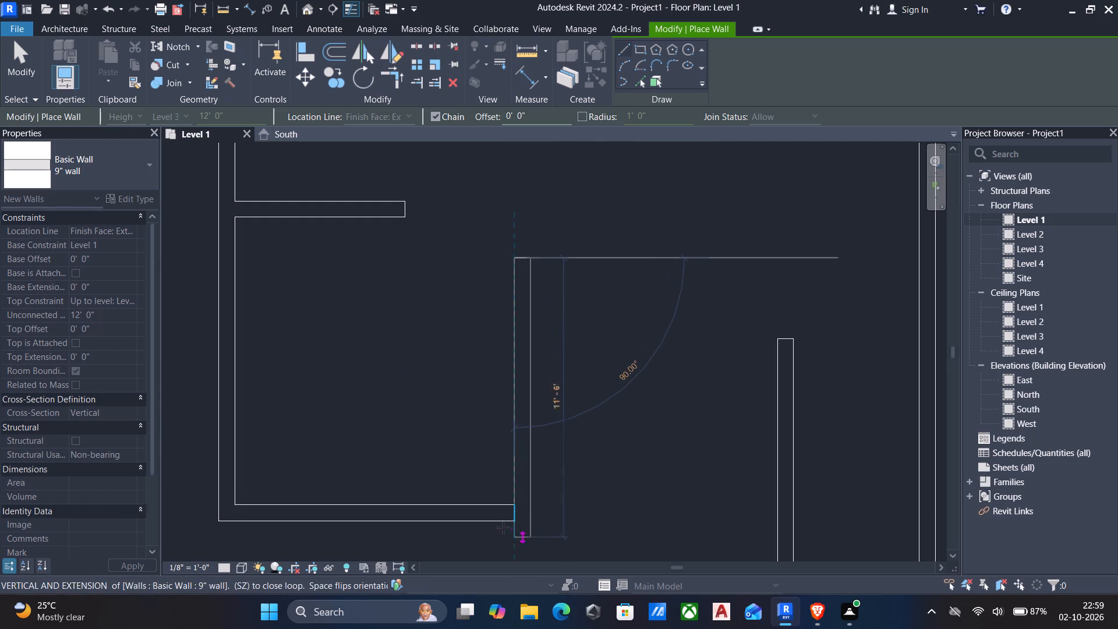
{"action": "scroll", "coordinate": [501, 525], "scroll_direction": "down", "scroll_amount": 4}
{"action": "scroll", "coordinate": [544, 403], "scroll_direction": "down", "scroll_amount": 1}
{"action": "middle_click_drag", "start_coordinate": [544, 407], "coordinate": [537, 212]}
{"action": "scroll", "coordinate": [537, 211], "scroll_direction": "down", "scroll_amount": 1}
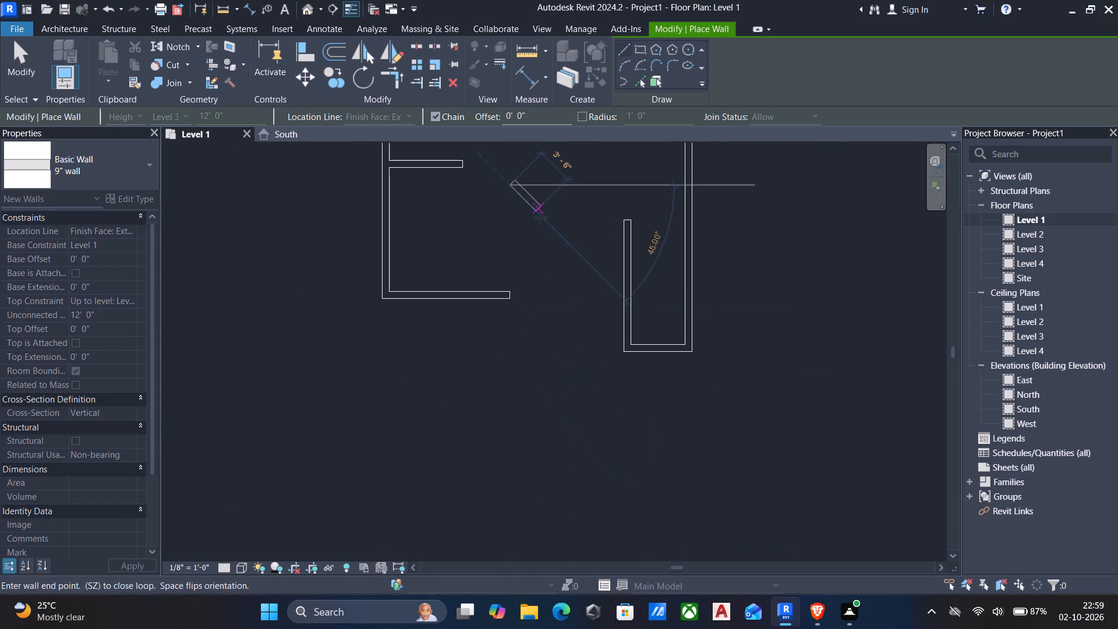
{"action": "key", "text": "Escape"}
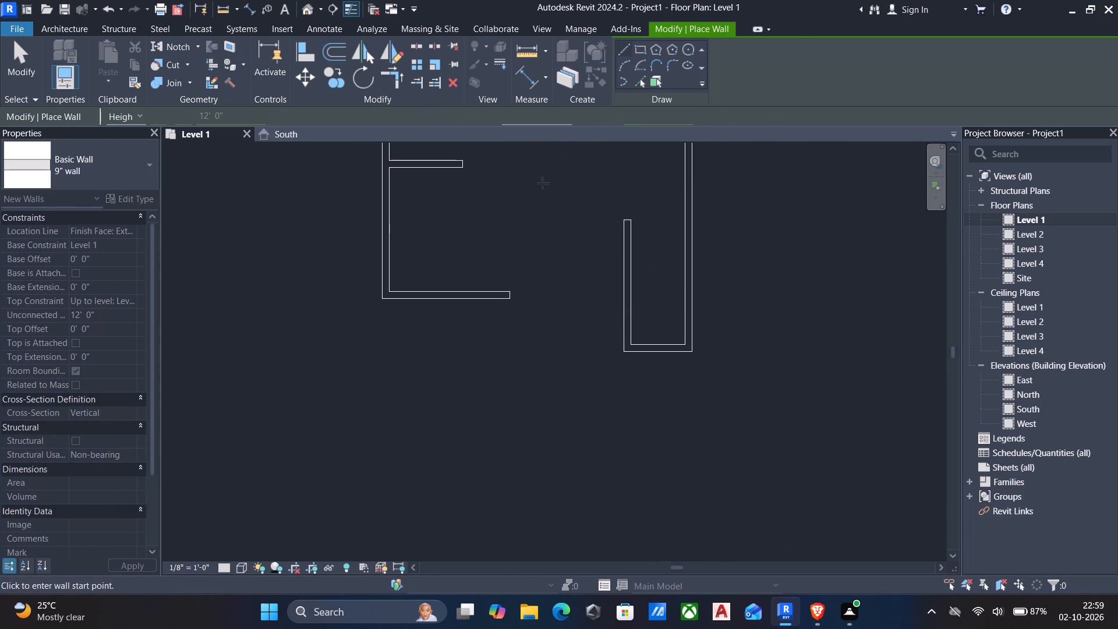
Draw a 9" wall about 17'-6" vertically down past the lower-left wall's free end, starting about 3' below the short interior wall and flipped rightward.
{"action": "scroll", "coordinate": [541, 177], "scroll_direction": "down", "scroll_amount": 3}
{"action": "middle_click_drag", "start_coordinate": [541, 193], "coordinate": [542, 282]}
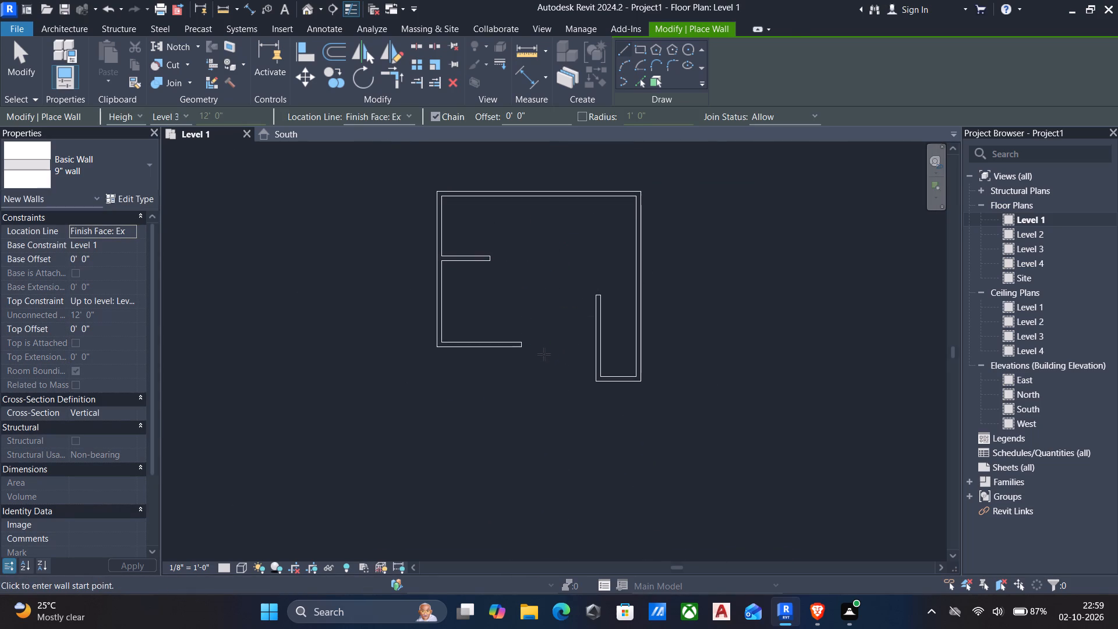
{"action": "left_click", "coordinate": [525, 277]}
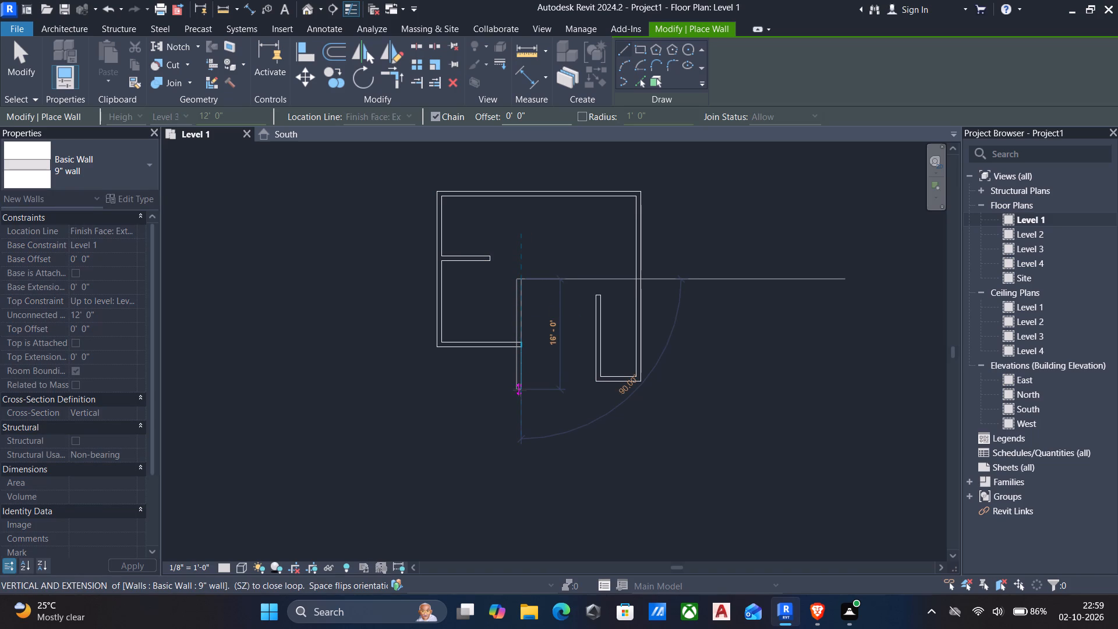
{"action": "key", "text": "space"}
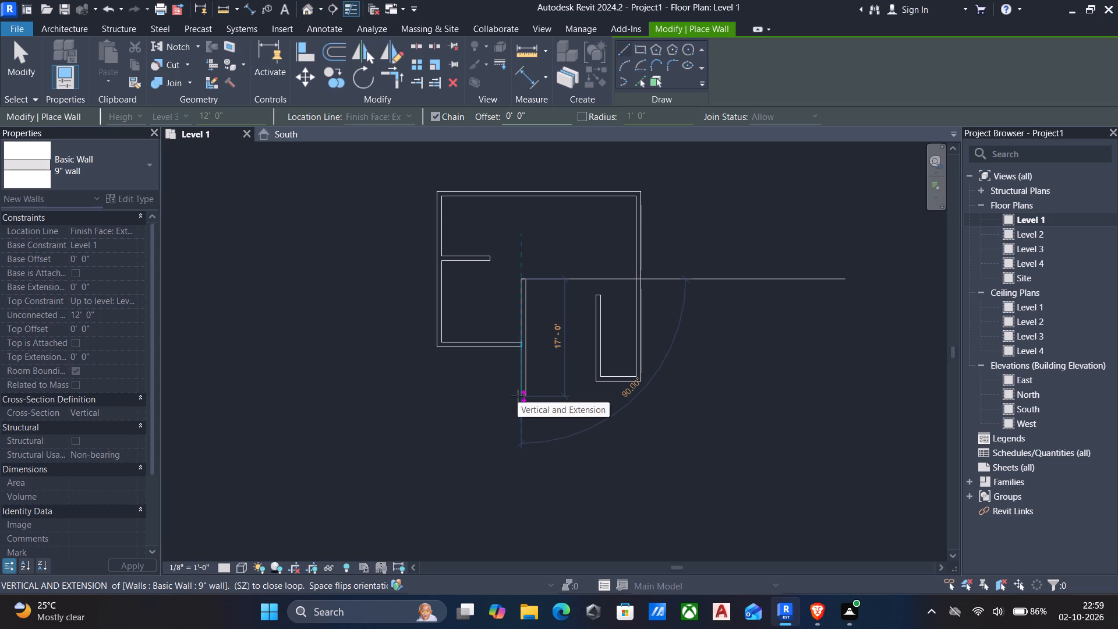
{"action": "scroll", "coordinate": [518, 396], "scroll_direction": "up", "scroll_amount": 3}
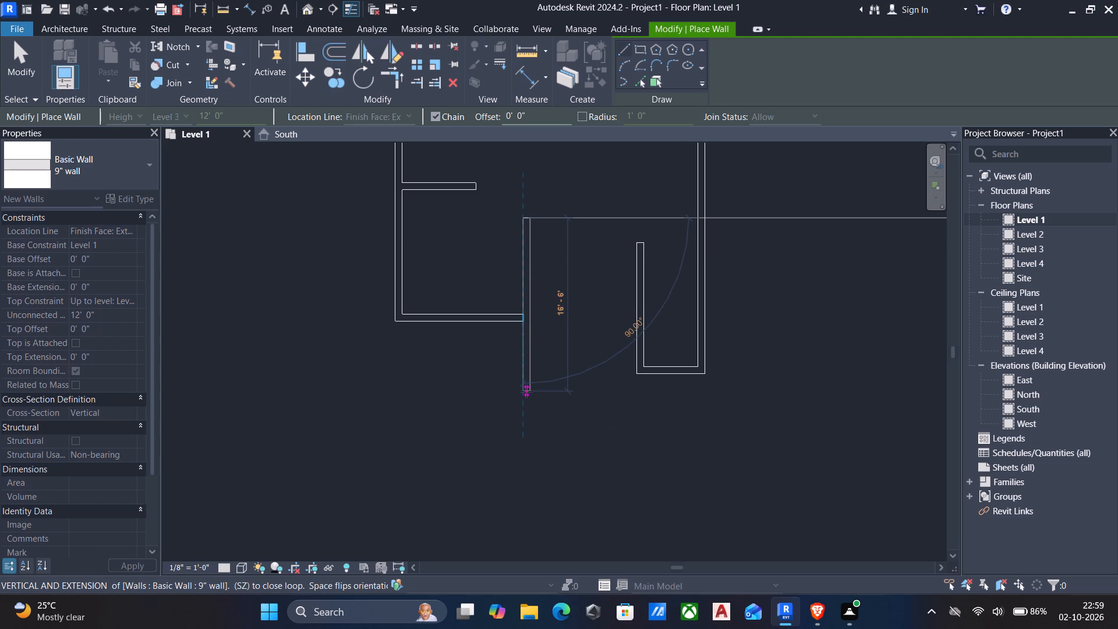
{"action": "left_click", "coordinate": [526, 404]}
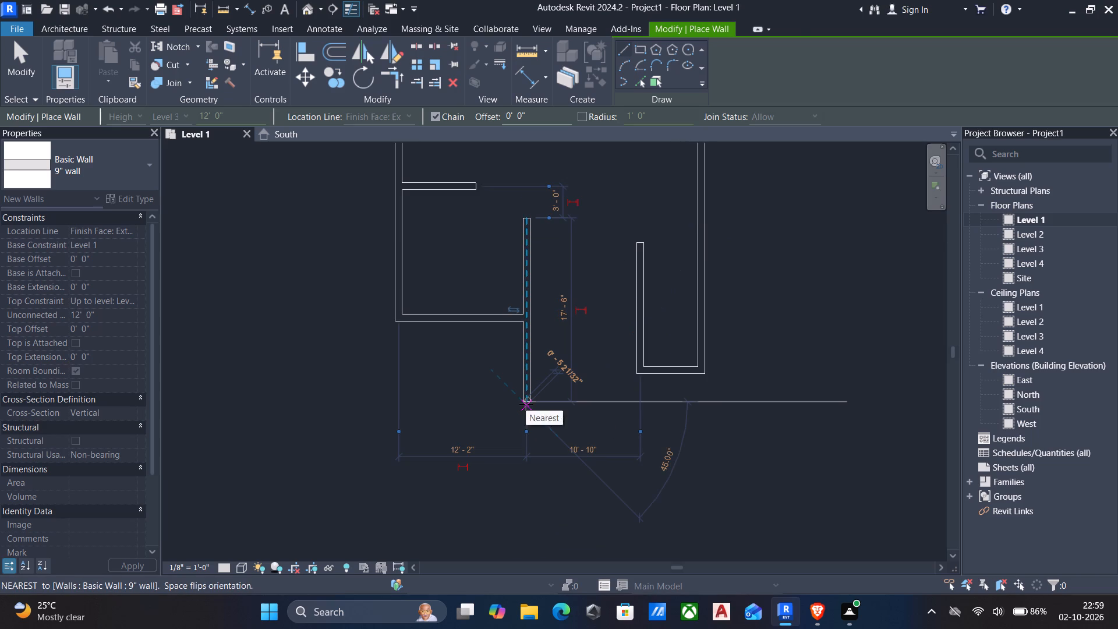
{"action": "key", "text": "Escape"}
{"action": "key", "text": "Escape"}
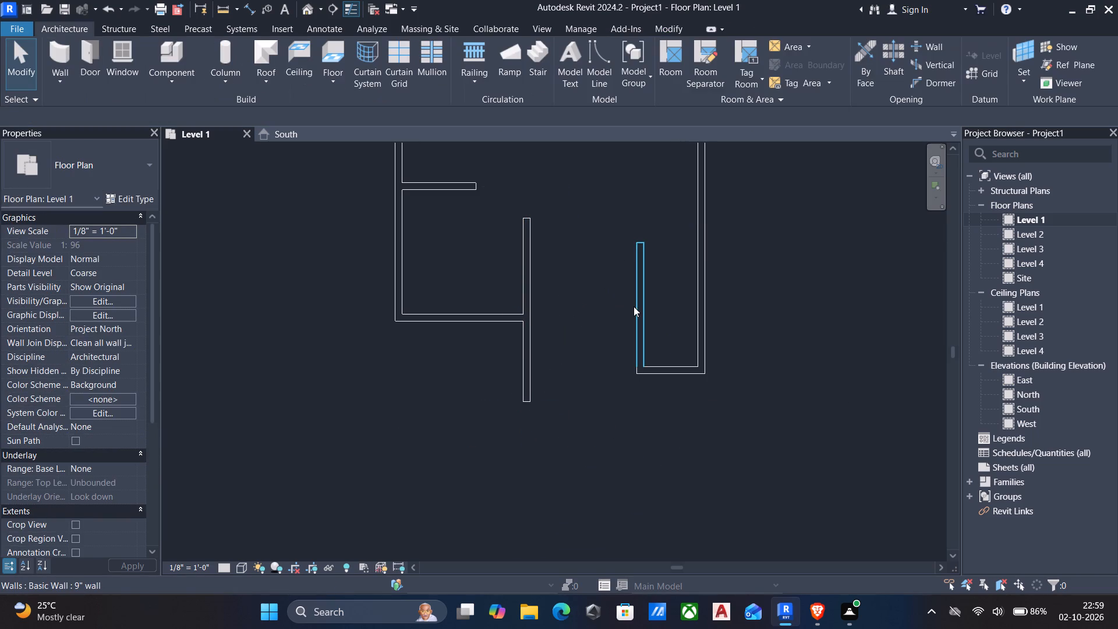
Stretch the lower end of the right-hand inner vertical wall down to about 15'-2" long, level with the new vertical wall's bottom end.
{"action": "left_click", "coordinate": [634, 306]}
{"action": "left_click_drag", "start_coordinate": [635, 369], "coordinate": [634, 389]}
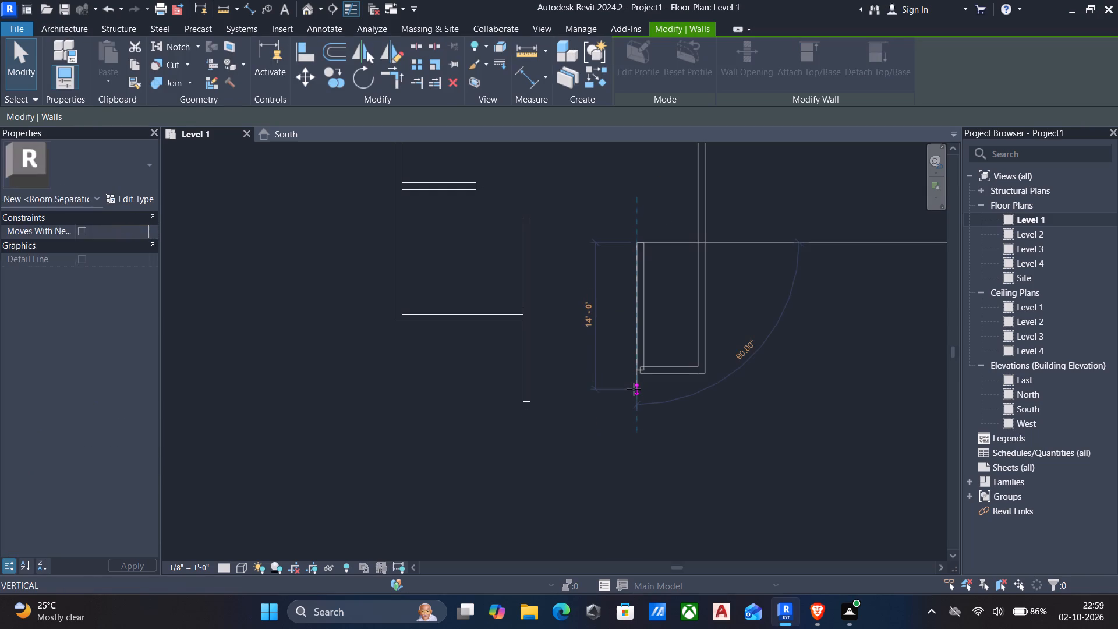
{"action": "left_click_drag", "start_coordinate": [634, 389], "coordinate": [634, 396]}
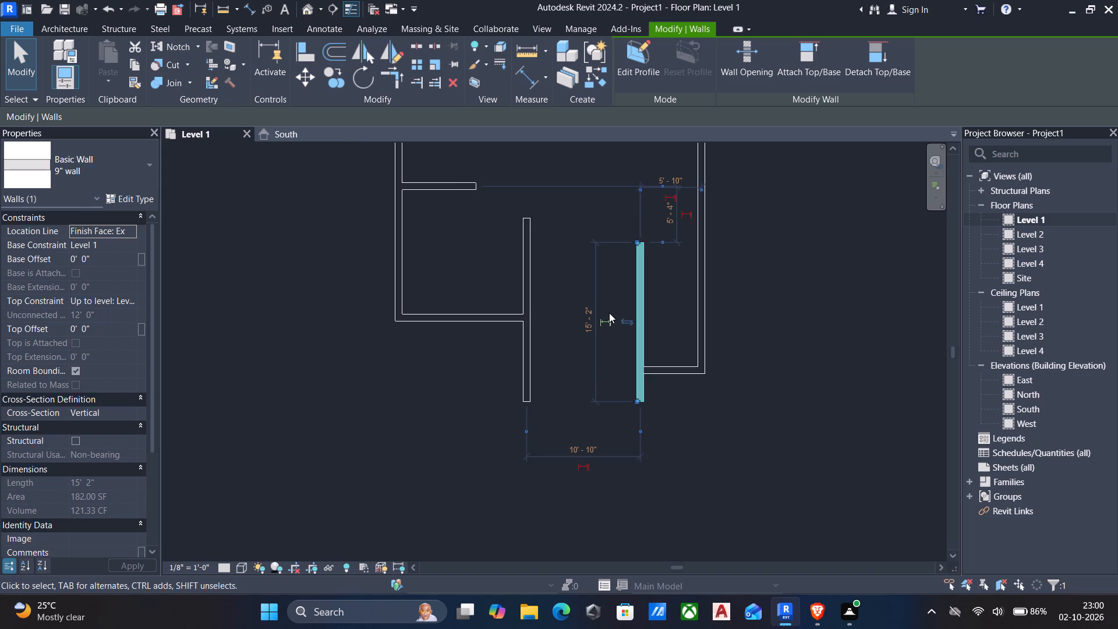
{"action": "scroll", "coordinate": [609, 313], "scroll_direction": "up", "scroll_amount": 1}
{"action": "middle_click_drag", "start_coordinate": [607, 317], "coordinate": [598, 388]}
{"action": "middle_click", "coordinate": [598, 388]}
{"action": "key", "text": "Escape"}
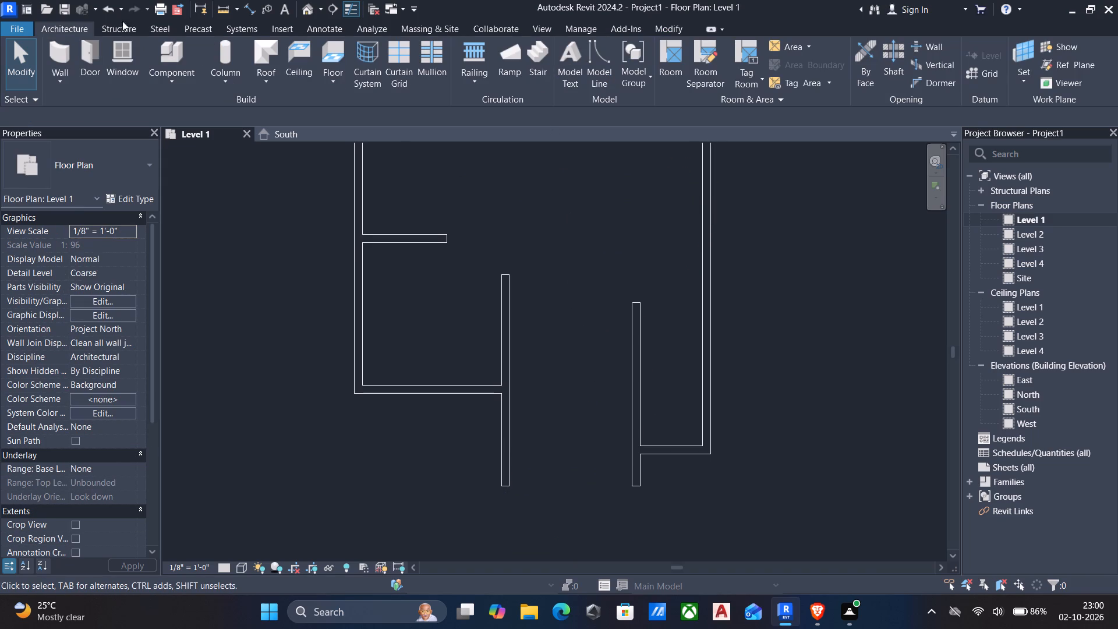
Open the default 3D view and examine the modelled walls.
{"action": "left_click", "coordinate": [309, 11]}
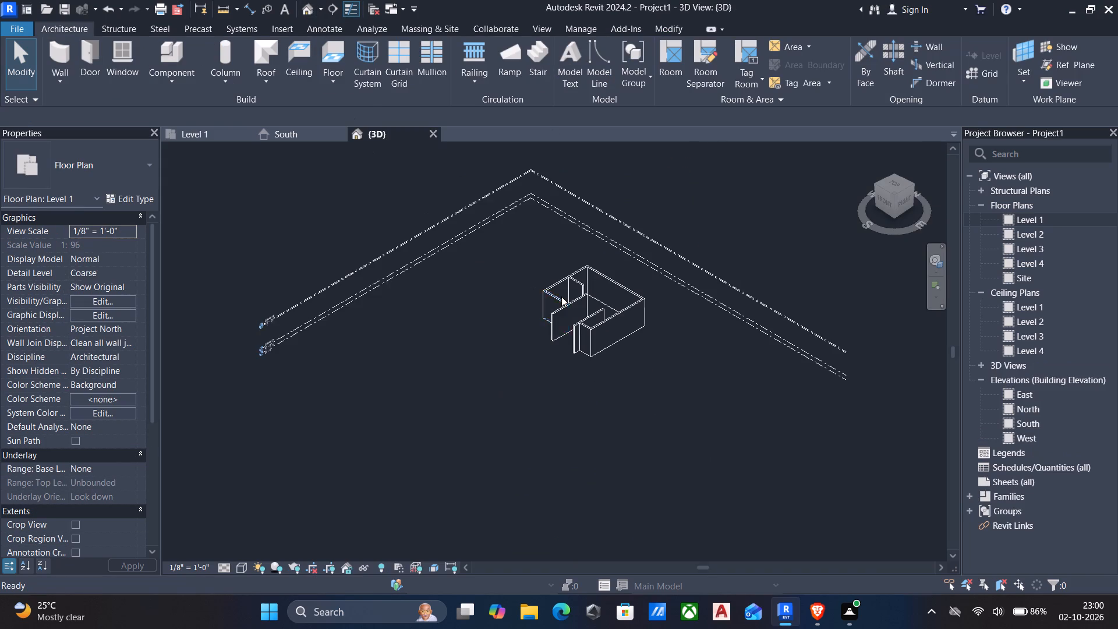
{"action": "scroll", "coordinate": [622, 328], "scroll_direction": "up", "scroll_amount": 4}
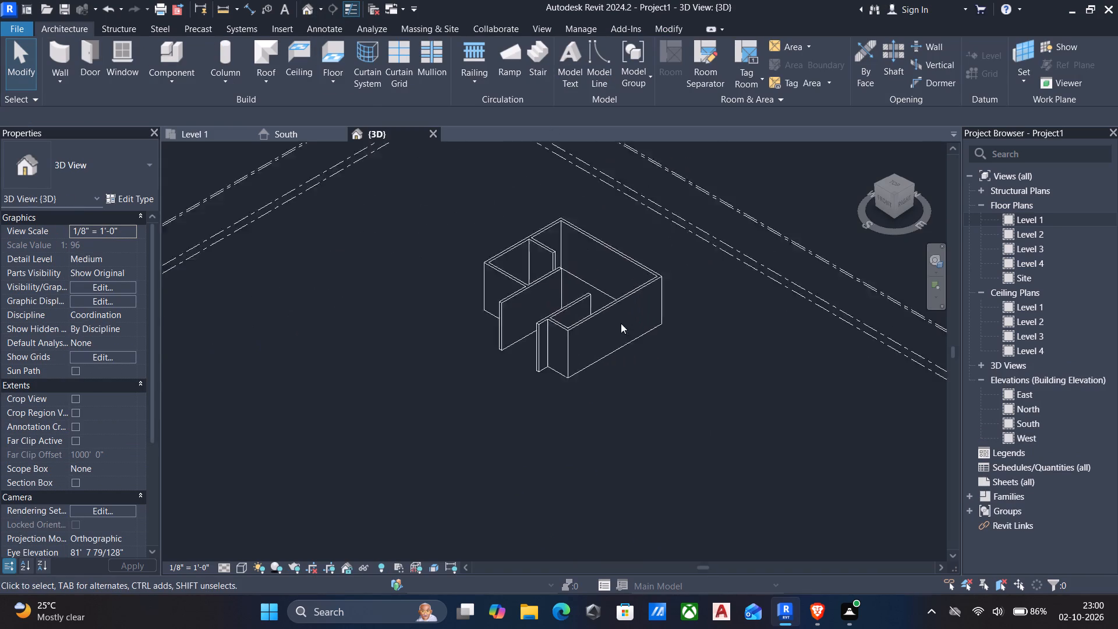
{"action": "middle_click_drag", "start_coordinate": [616, 320], "coordinate": [611, 367]}
{"action": "scroll", "coordinate": [618, 331], "scroll_direction": "down", "scroll_amount": 2}
{"action": "middle_click_drag", "start_coordinate": [621, 327], "coordinate": [598, 342]}
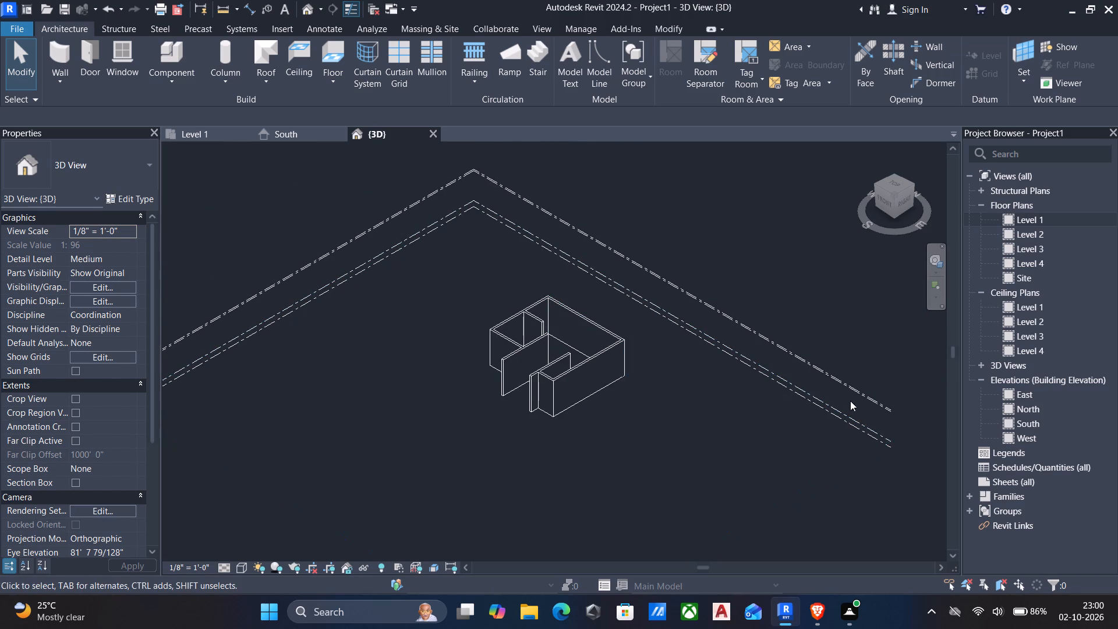
{"action": "scroll", "coordinate": [575, 312], "scroll_direction": "up", "scroll_amount": 5}
{"action": "scroll", "coordinate": [568, 328], "scroll_direction": "down", "scroll_amount": 1}
{"action": "middle_click_drag", "start_coordinate": [565, 332], "coordinate": [558, 313]}
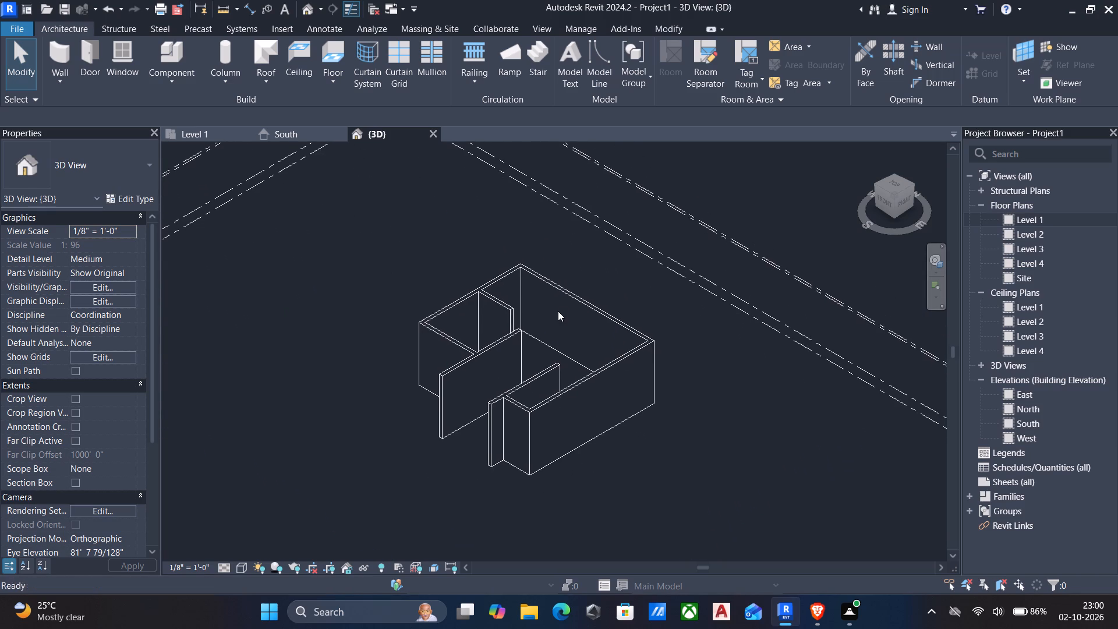
{"action": "scroll", "coordinate": [597, 355], "scroll_direction": "up", "scroll_amount": 4}
{"action": "scroll", "coordinate": [597, 352], "scroll_direction": "down", "scroll_amount": 4}
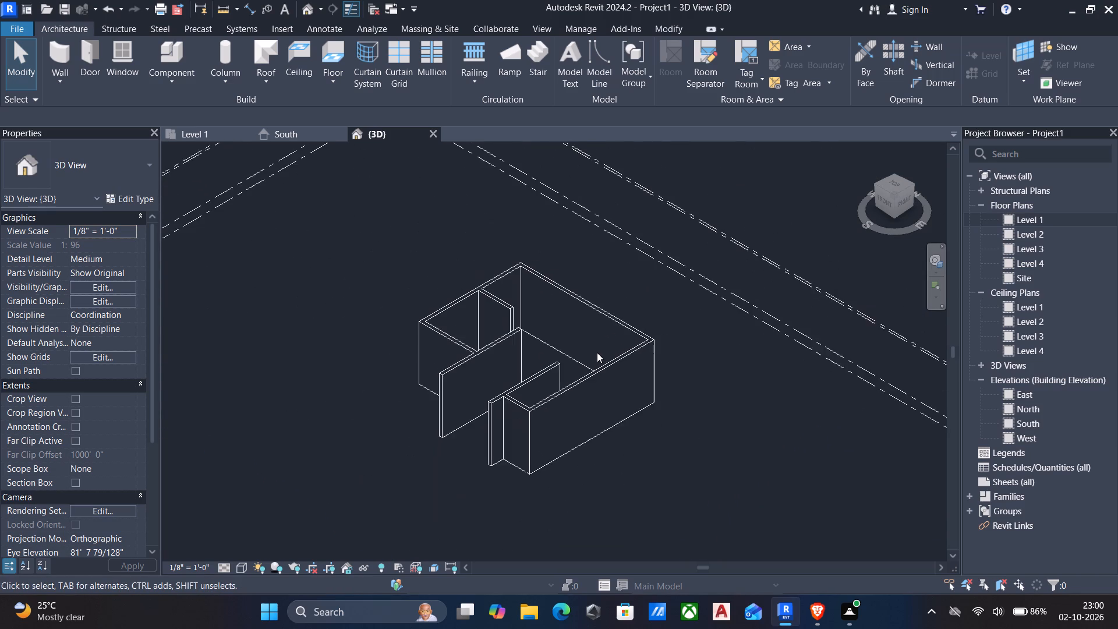
{"action": "middle_click_drag", "start_coordinate": [597, 352], "coordinate": [586, 327]}
{"action": "scroll", "coordinate": [581, 326], "scroll_direction": "up", "scroll_amount": 1}
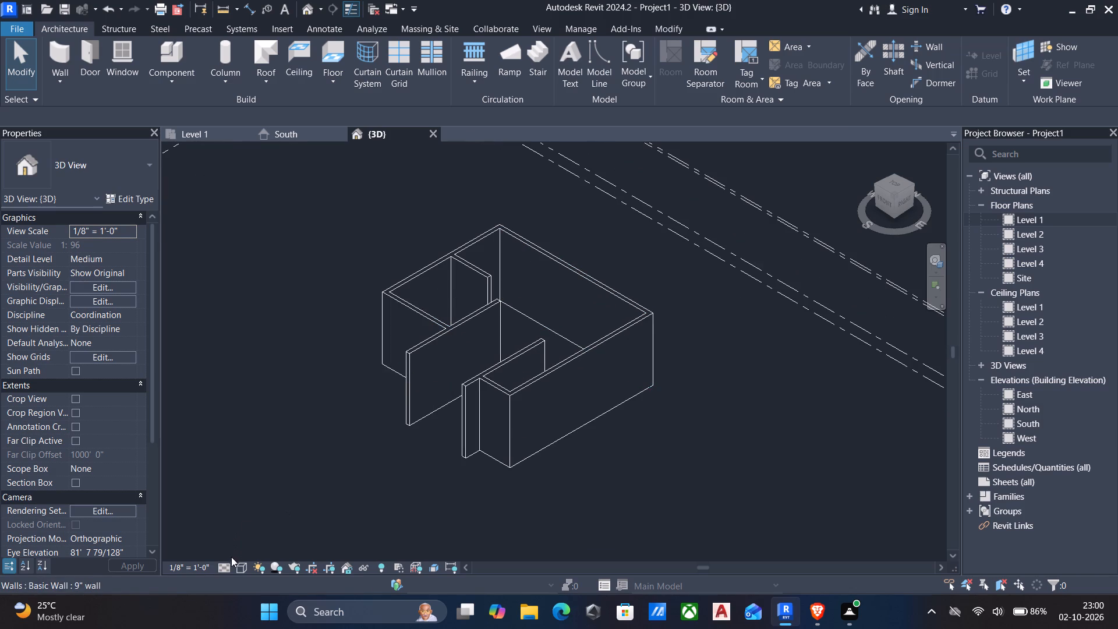
Set the 3D view's detail level to Coarse and its visual style to Shaded.
{"action": "left_click", "coordinate": [223, 568]}
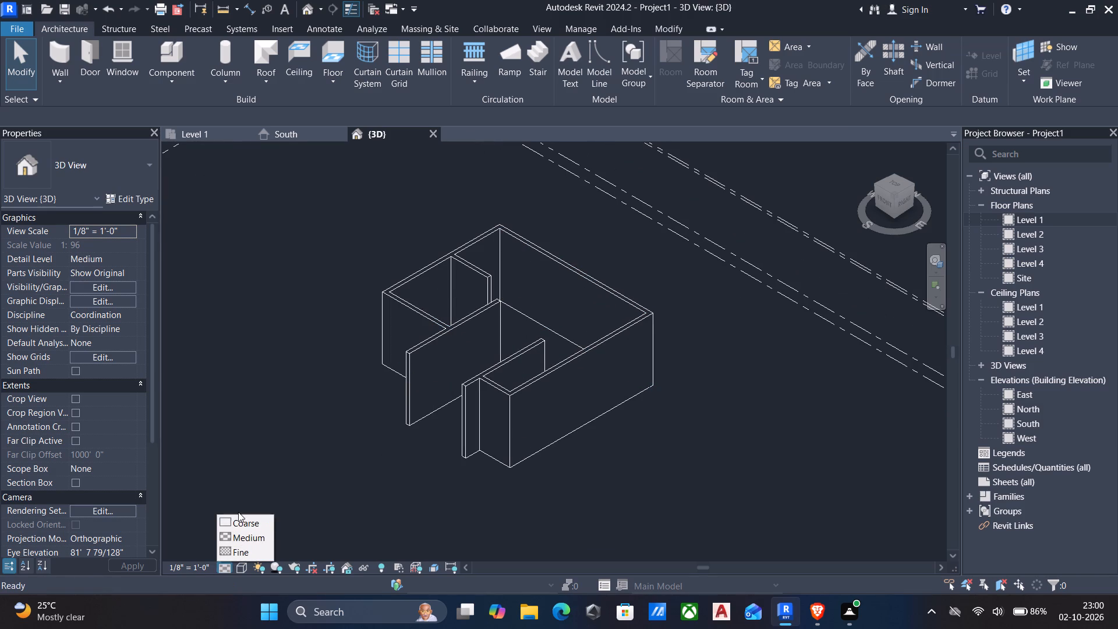
{"action": "left_click", "coordinate": [231, 521]}
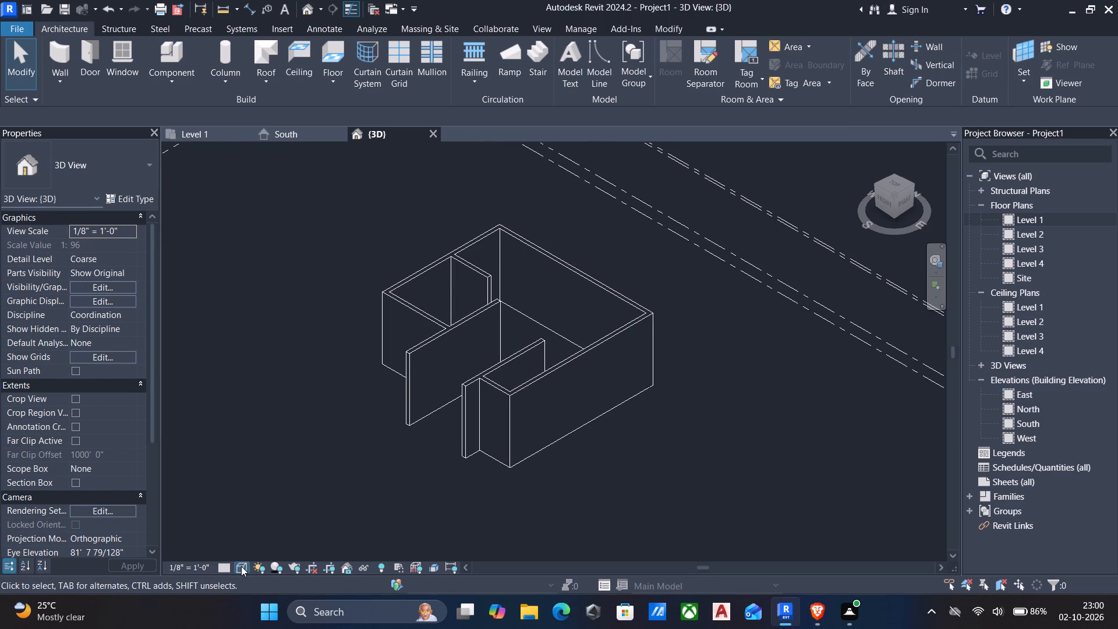
{"action": "left_click", "coordinate": [241, 566]}
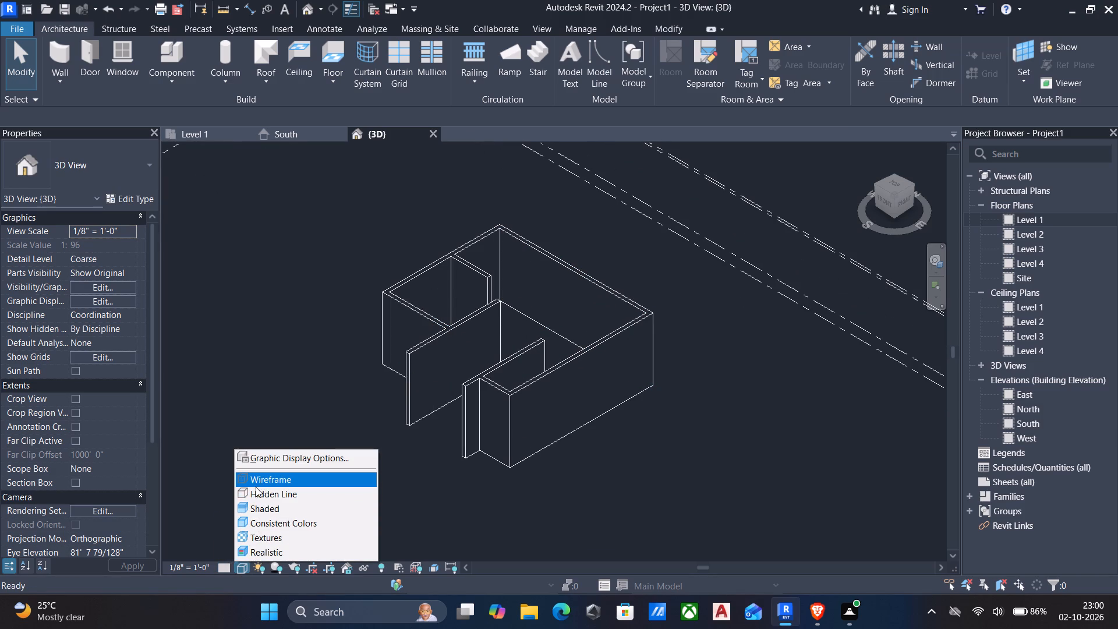
{"action": "left_click", "coordinate": [253, 508]}
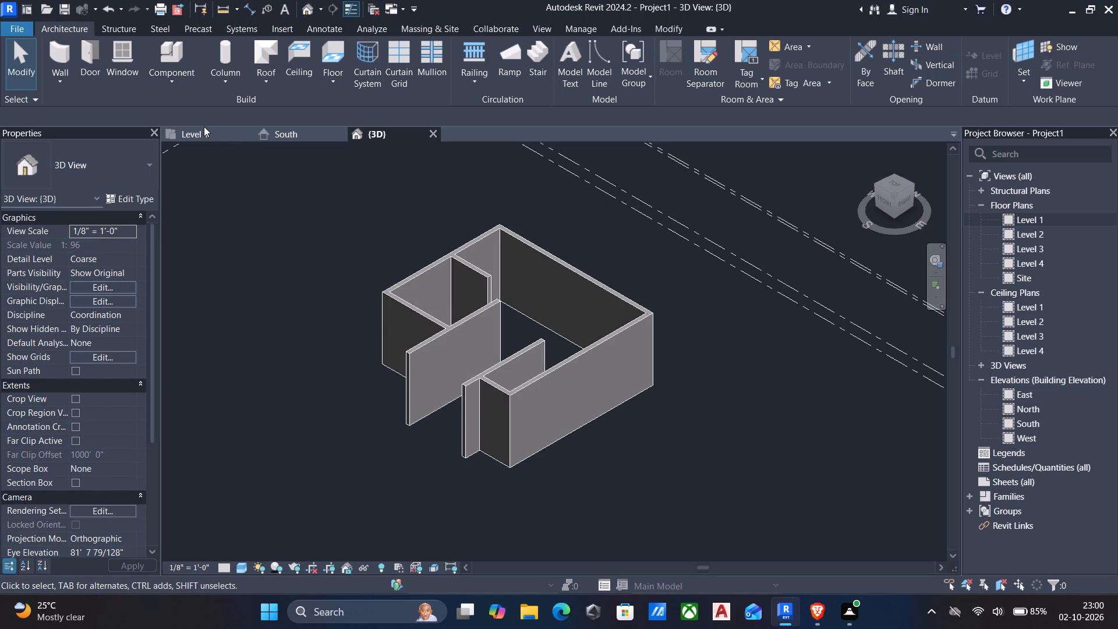
In the Level 1 plan, draw a 9" wall about 10' left from the stretched wall's bottom inner corner toward the opposite vertical wall's bottom end.
{"action": "left_click", "coordinate": [218, 135]}
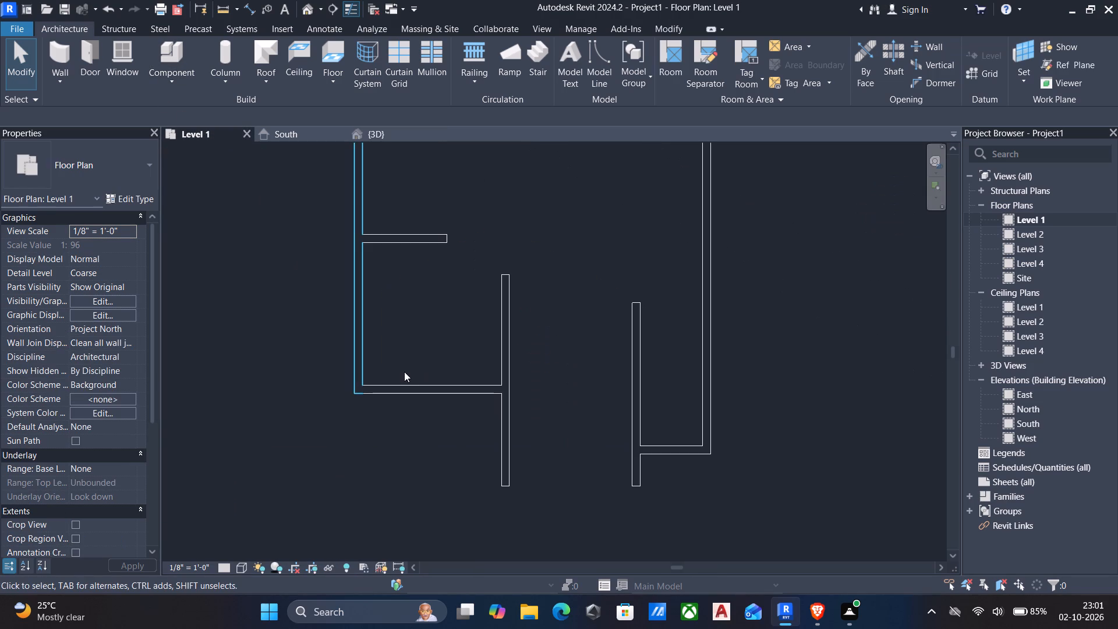
{"action": "middle_click_drag", "start_coordinate": [401, 322], "coordinate": [393, 281]}
{"action": "middle_click", "coordinate": [393, 281]}
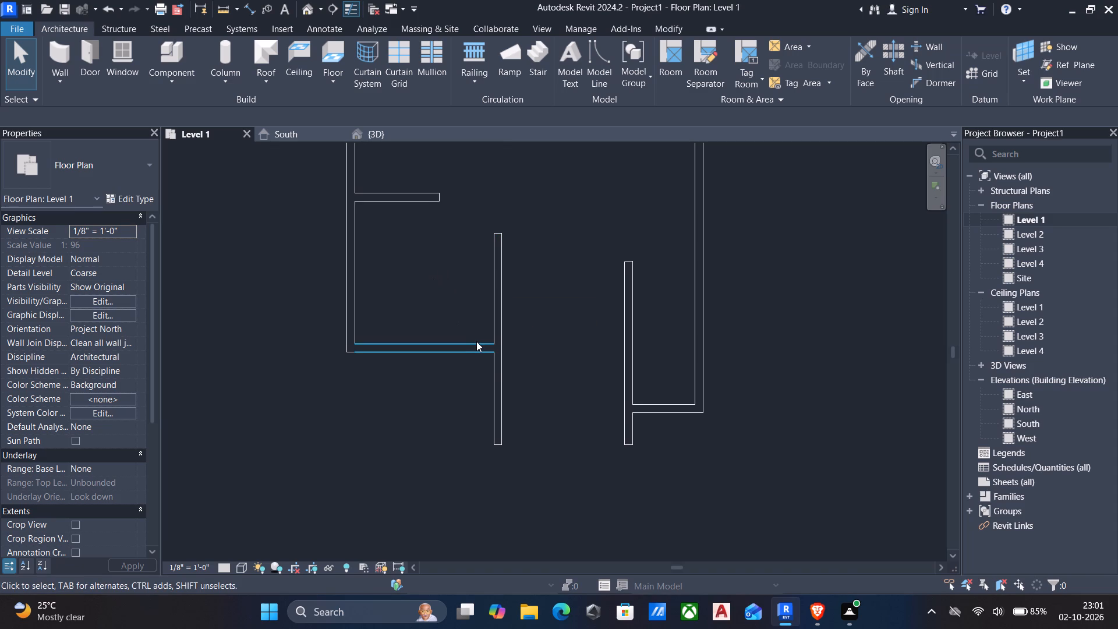
{"action": "scroll", "coordinate": [589, 436], "scroll_direction": "up", "scroll_amount": 5}
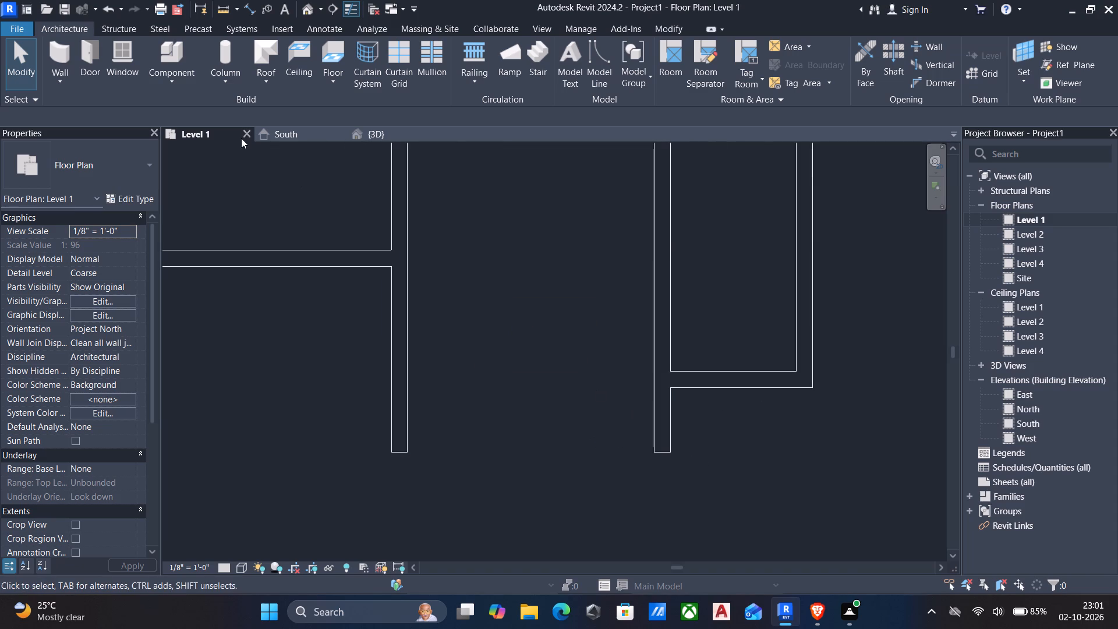
{"action": "left_click", "coordinate": [52, 59]}
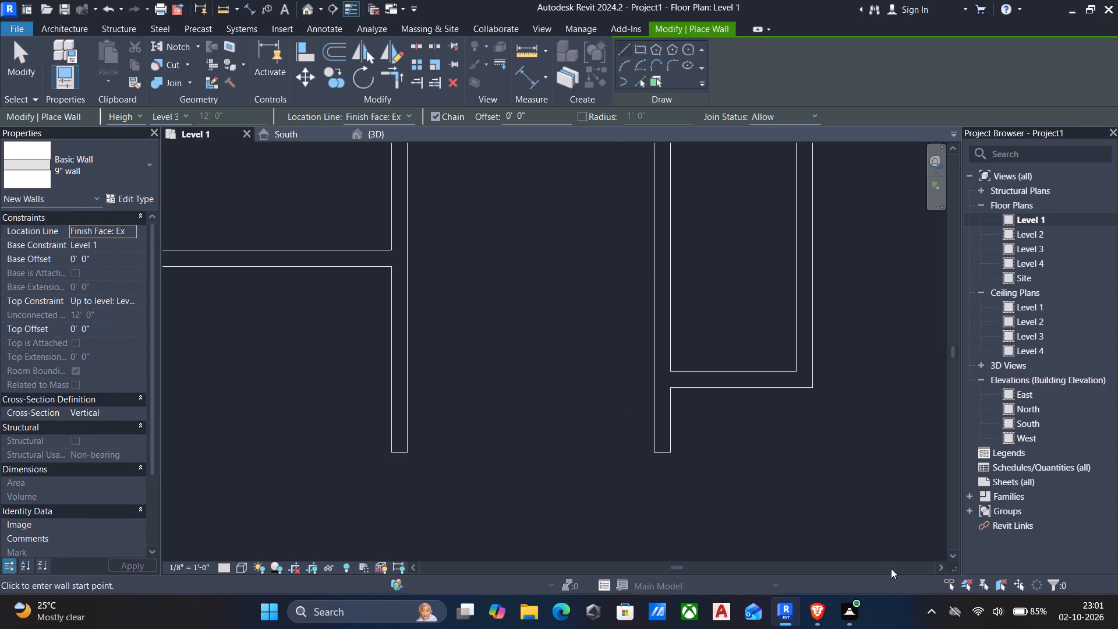
{"action": "middle_click_drag", "start_coordinate": [893, 571], "coordinate": [887, 528]}
{"action": "left_click", "coordinate": [656, 454]}
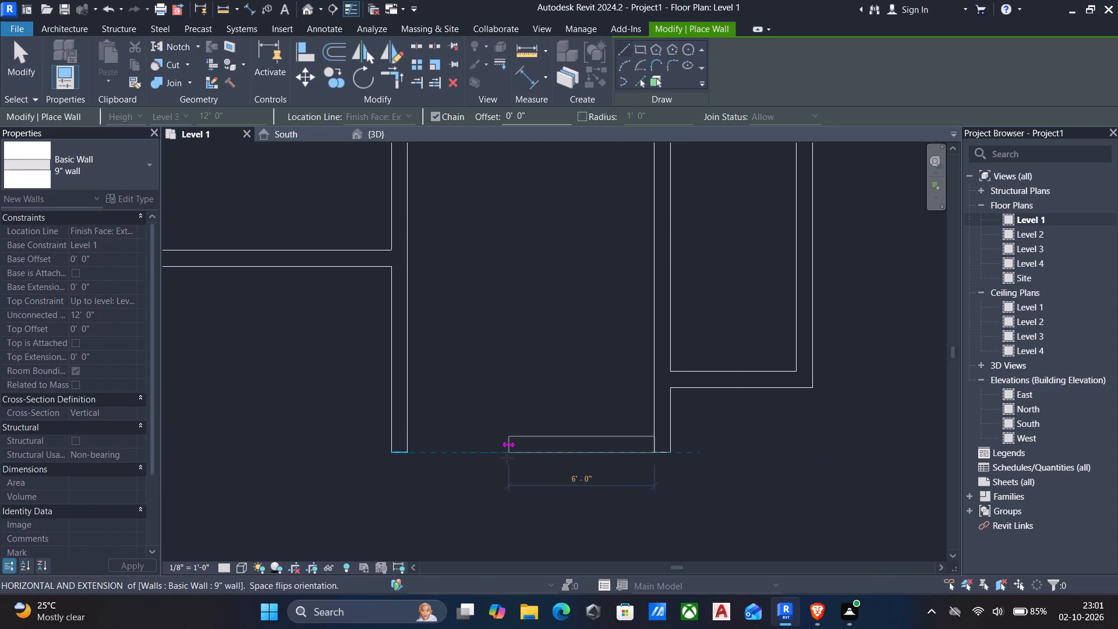
{"action": "left_click", "coordinate": [413, 460]}
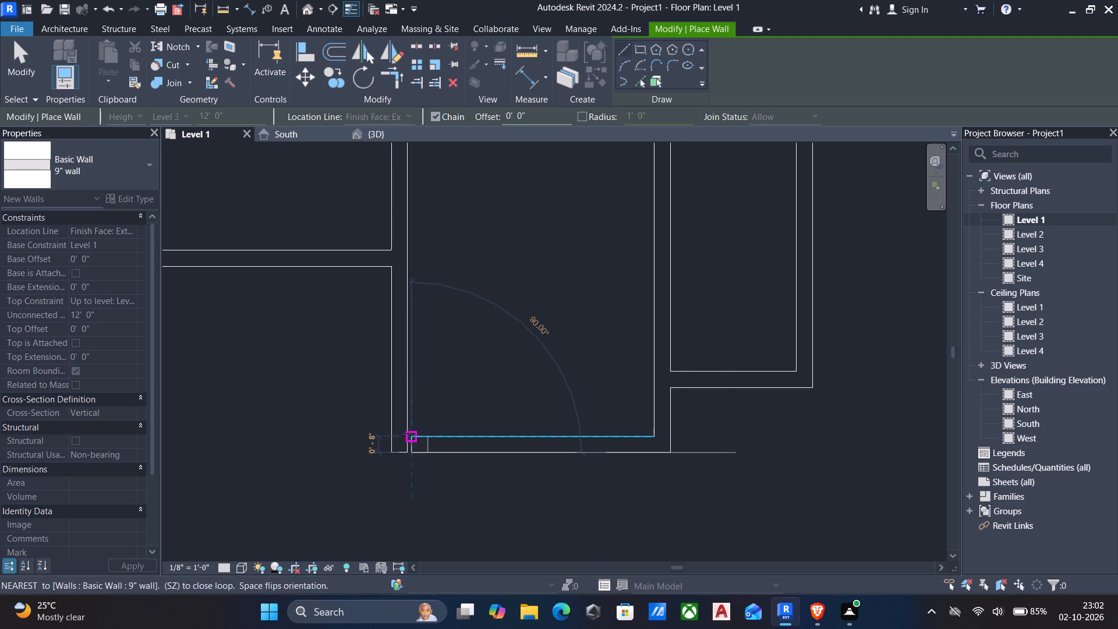
Align the left end of the new bottom wall with the inner face of the left vertical wall to close the corner gap.
{"action": "key", "text": "Escape"}
{"action": "key", "text": "Escape"}
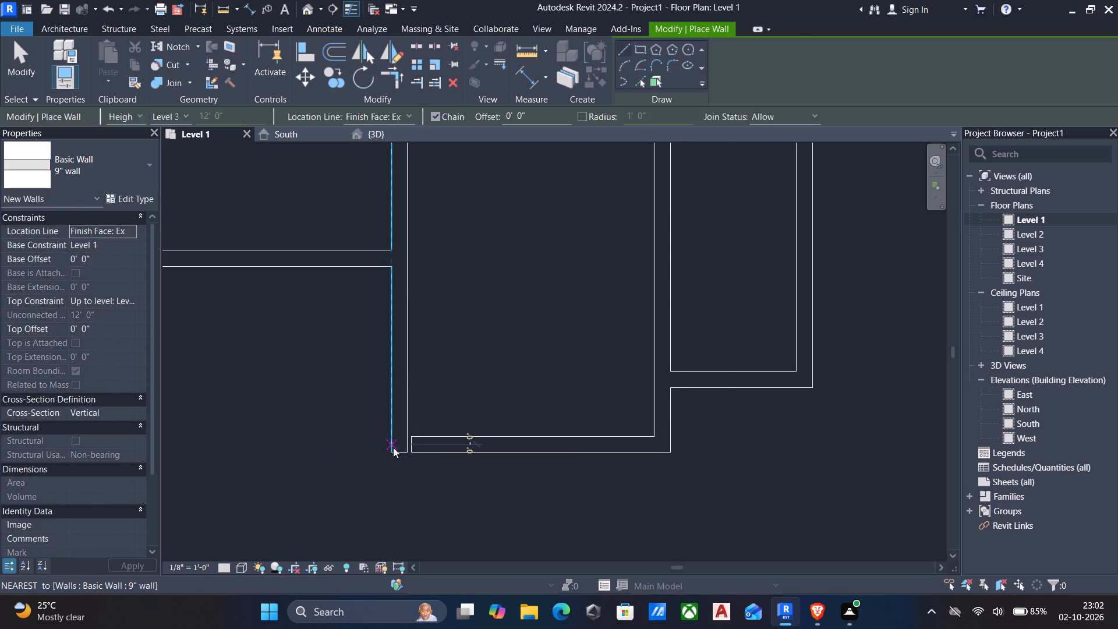
{"action": "key", "text": "a"}
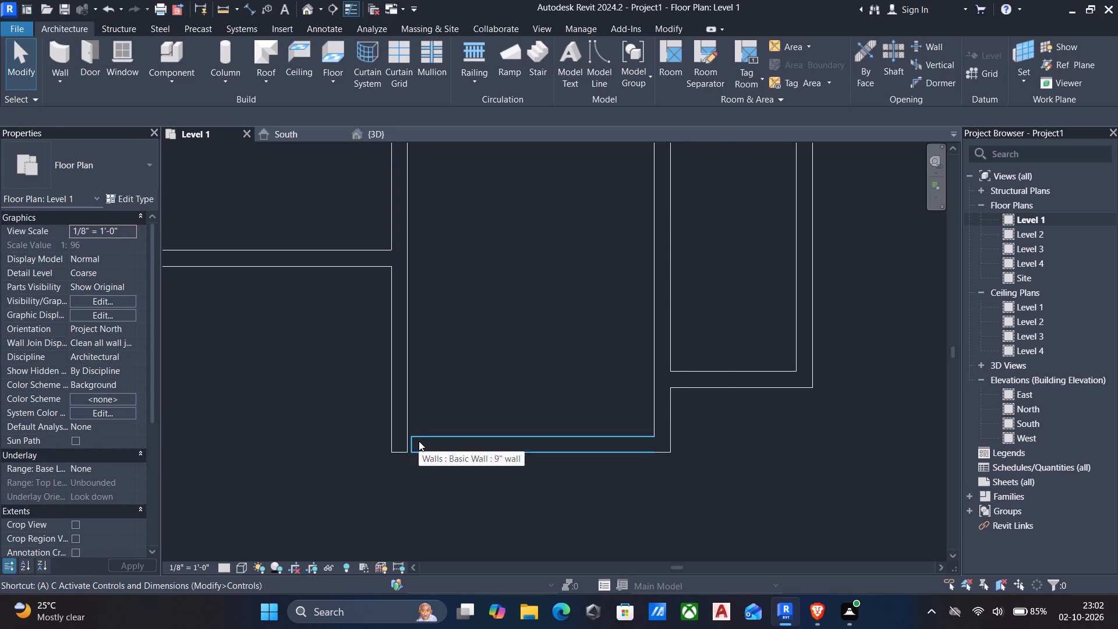
{"action": "key", "text": "l"}
{"action": "left_click", "coordinate": [411, 398]}
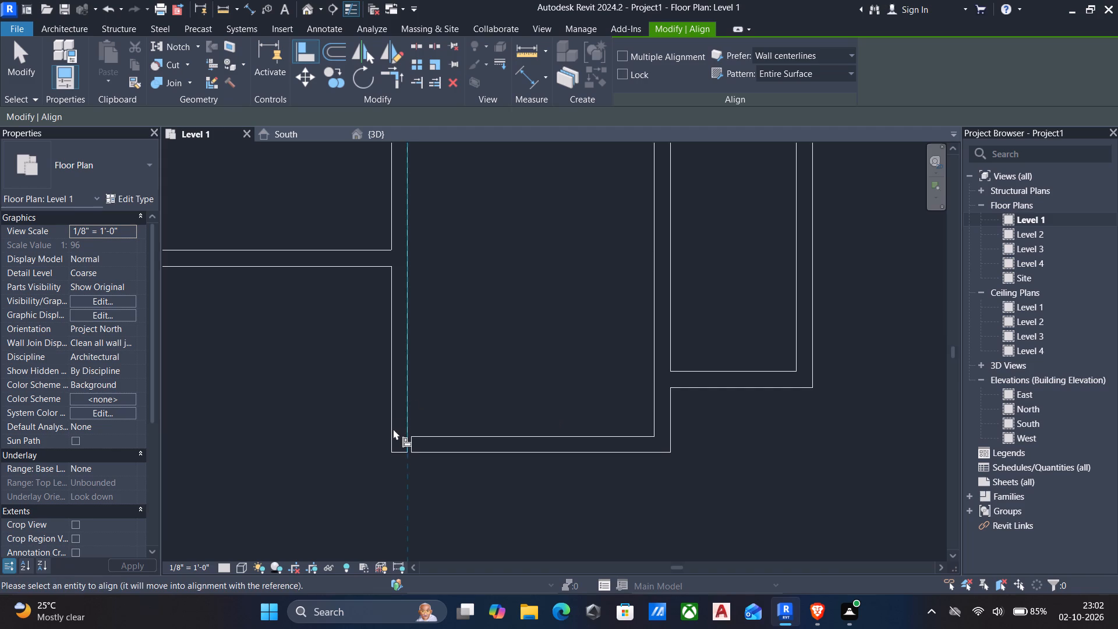
{"action": "scroll", "coordinate": [400, 436], "scroll_direction": "up", "scroll_amount": 5}
{"action": "left_click", "coordinate": [418, 441]}
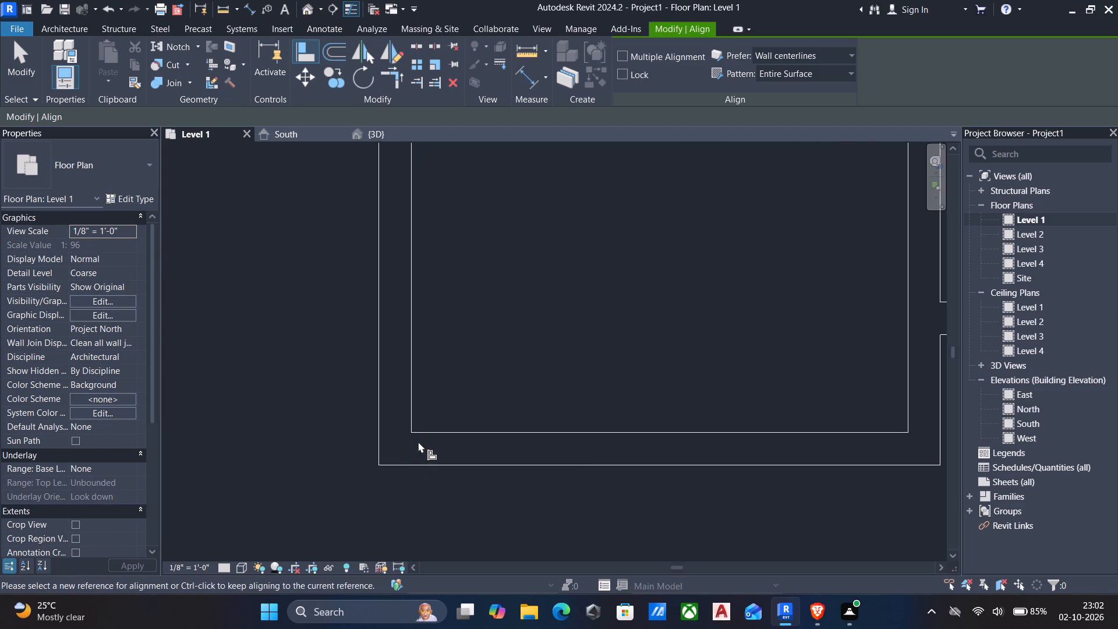
{"action": "key", "text": "Escape"}
{"action": "key", "text": "Escape"}
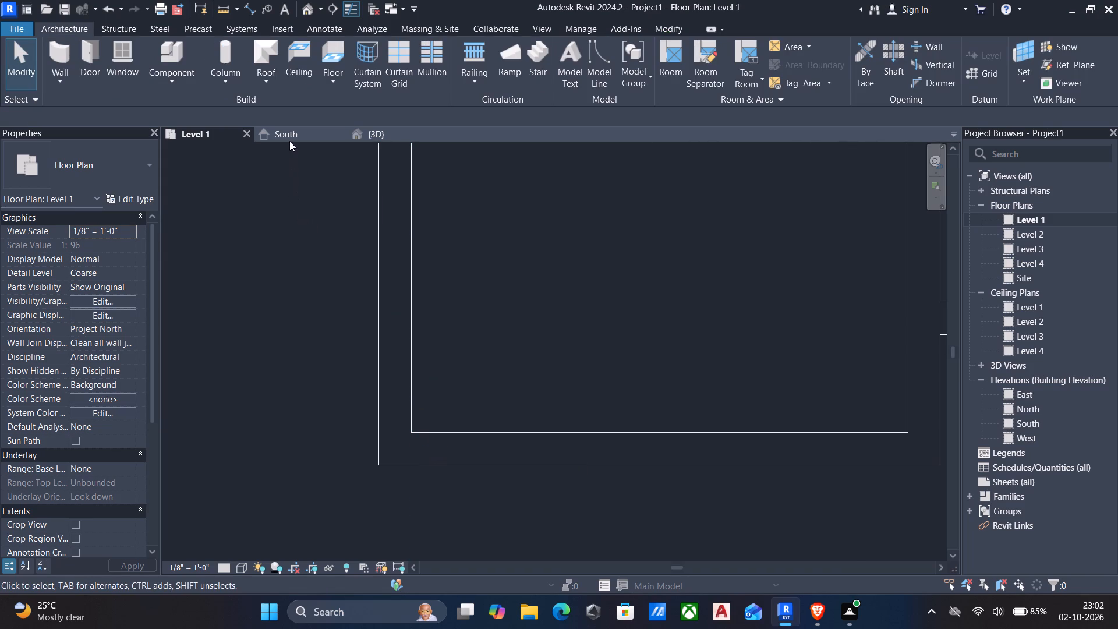
Examine the modelled walls in the 3D view and the East elevation.
{"action": "left_click", "coordinate": [384, 140]}
{"action": "scroll", "coordinate": [383, 191], "scroll_direction": "down", "scroll_amount": 1}
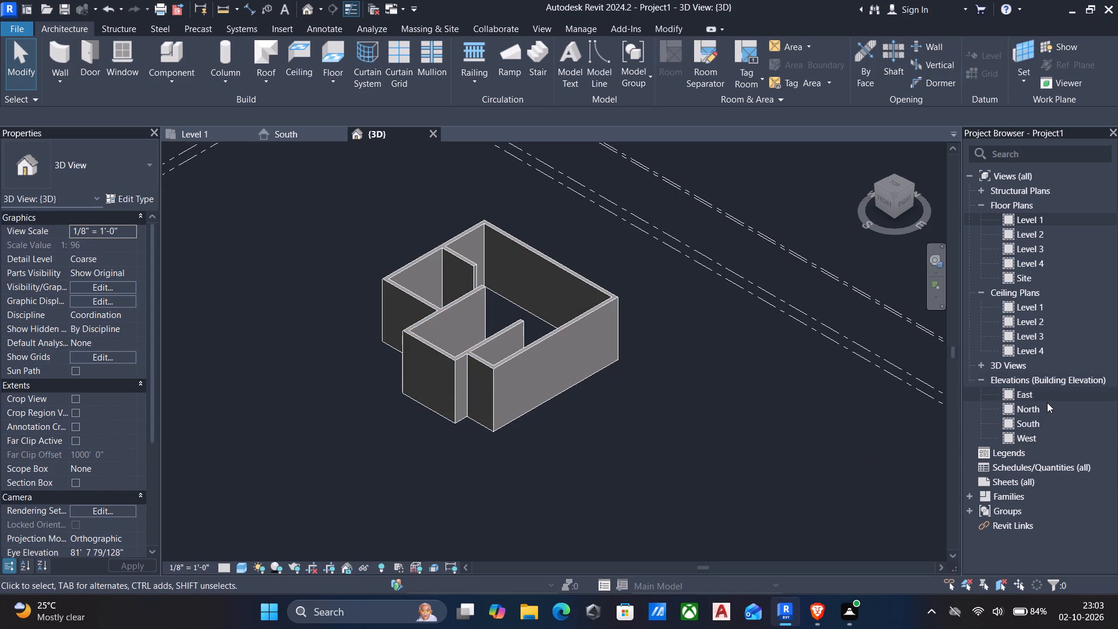
{"action": "double_click", "coordinate": [1031, 394]}
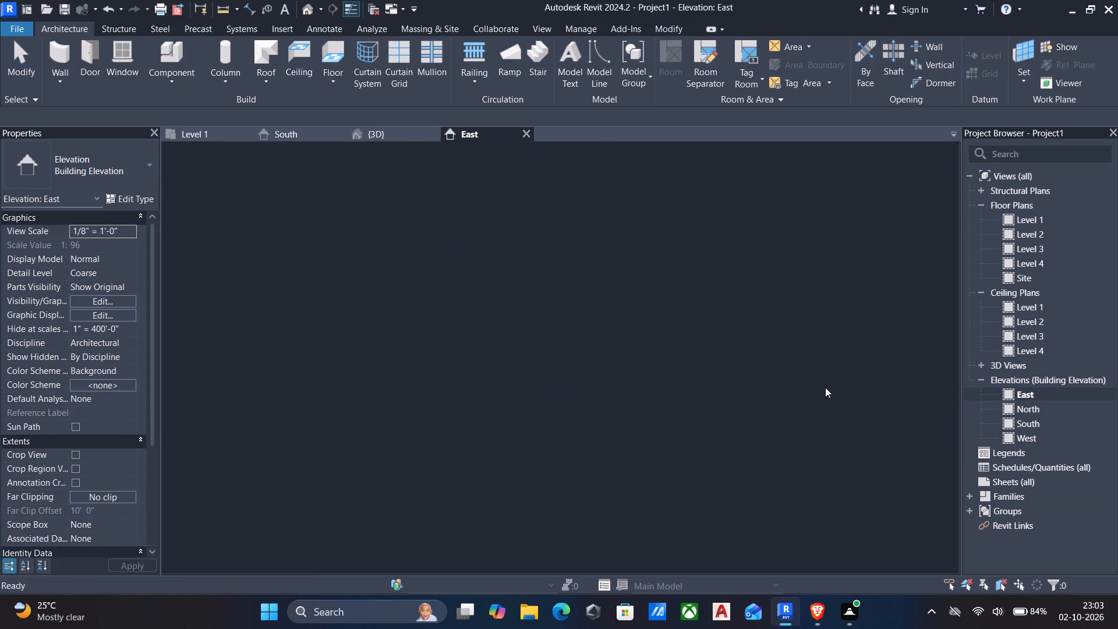
In the West elevation, create an in-place model component in the Generic Models category, keeping the default name.
{"action": "double_click", "coordinate": [1018, 432]}
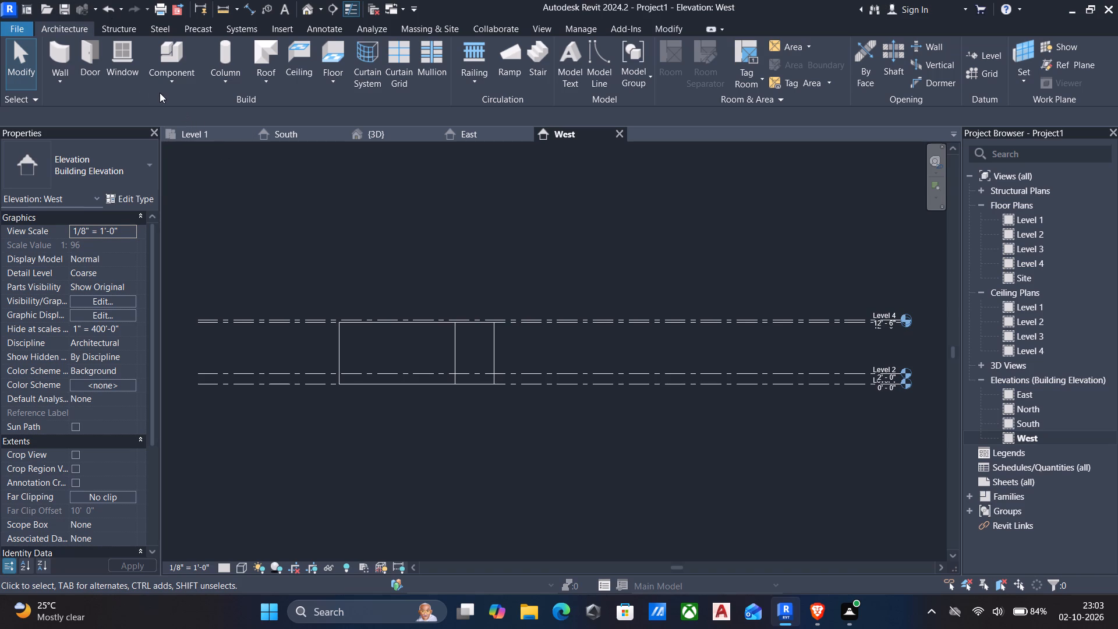
{"action": "left_click", "coordinate": [170, 80]}
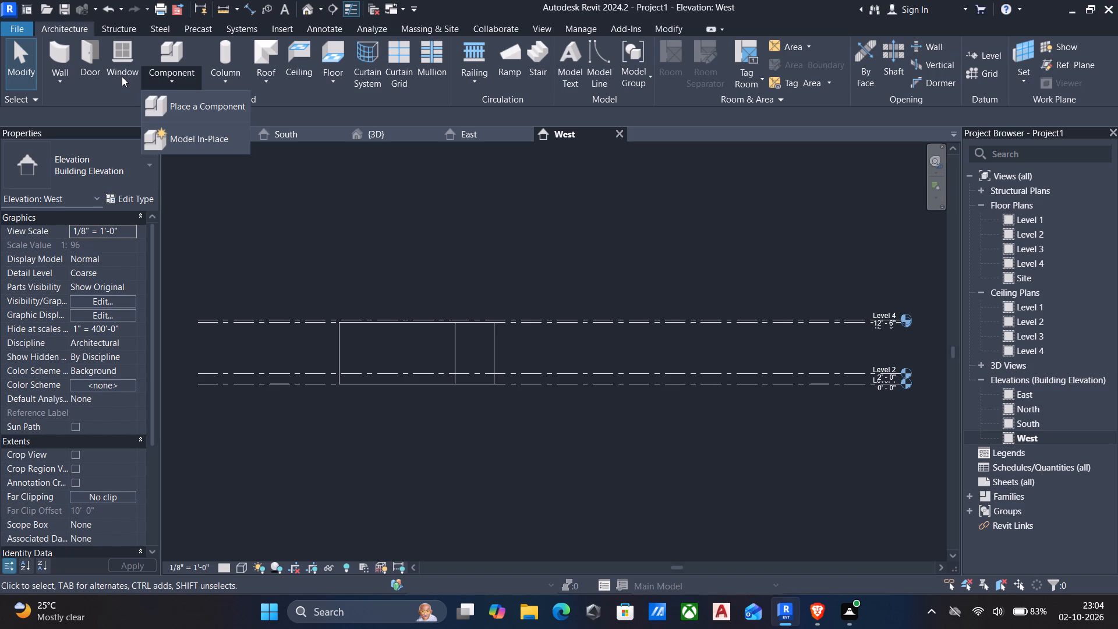
{"action": "left_click", "coordinate": [211, 136]}
{"action": "scroll", "coordinate": [469, 225], "scroll_direction": "down", "scroll_amount": 2}
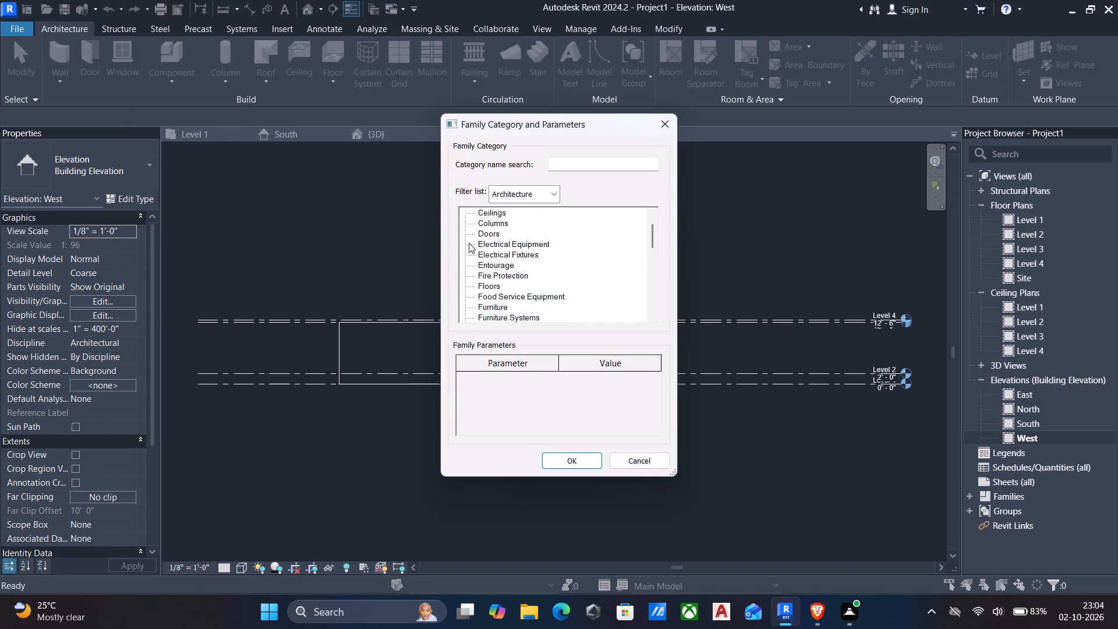
{"action": "scroll", "coordinate": [469, 243], "scroll_direction": "down", "scroll_amount": 3}
{"action": "left_click", "coordinate": [539, 296]}
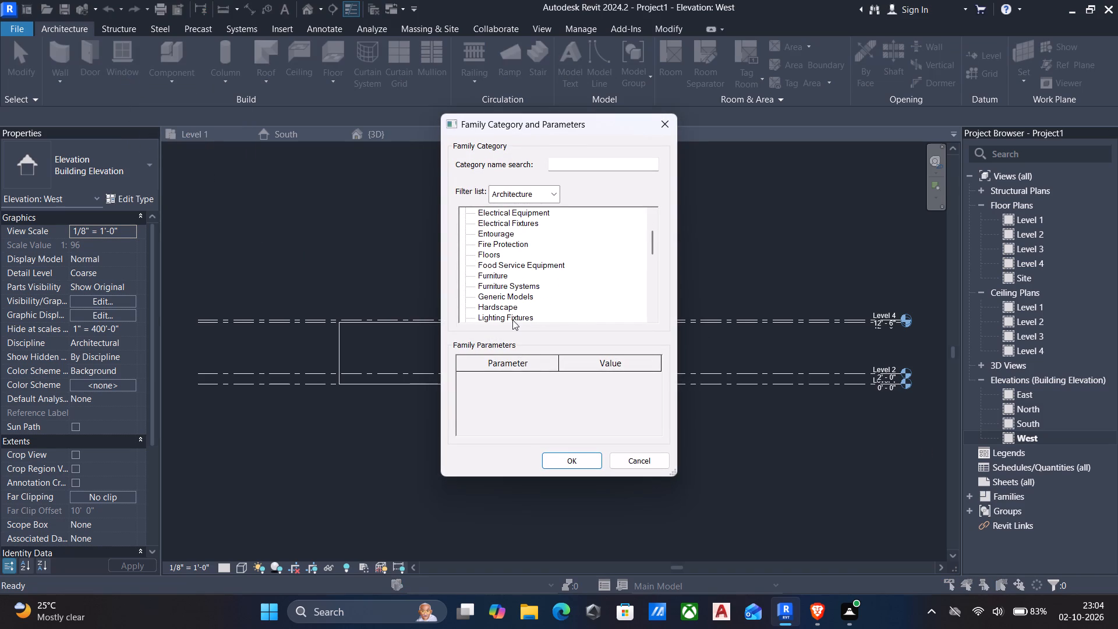
{"action": "left_click", "coordinate": [493, 293]}
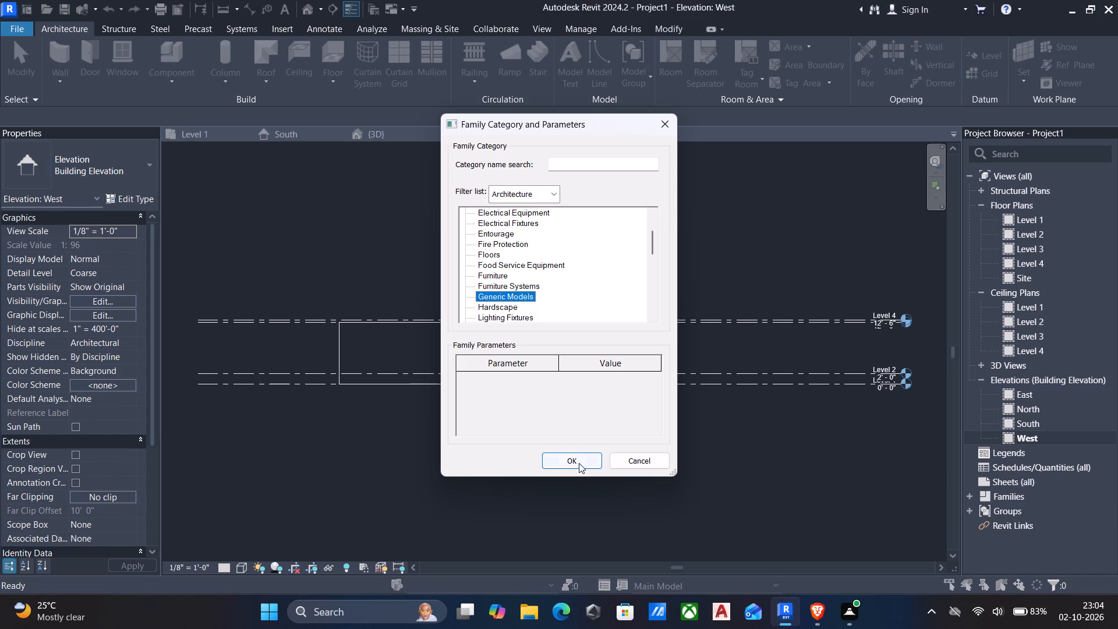
{"action": "left_click", "coordinate": [579, 463]}
{"action": "left_click", "coordinate": [579, 340]}
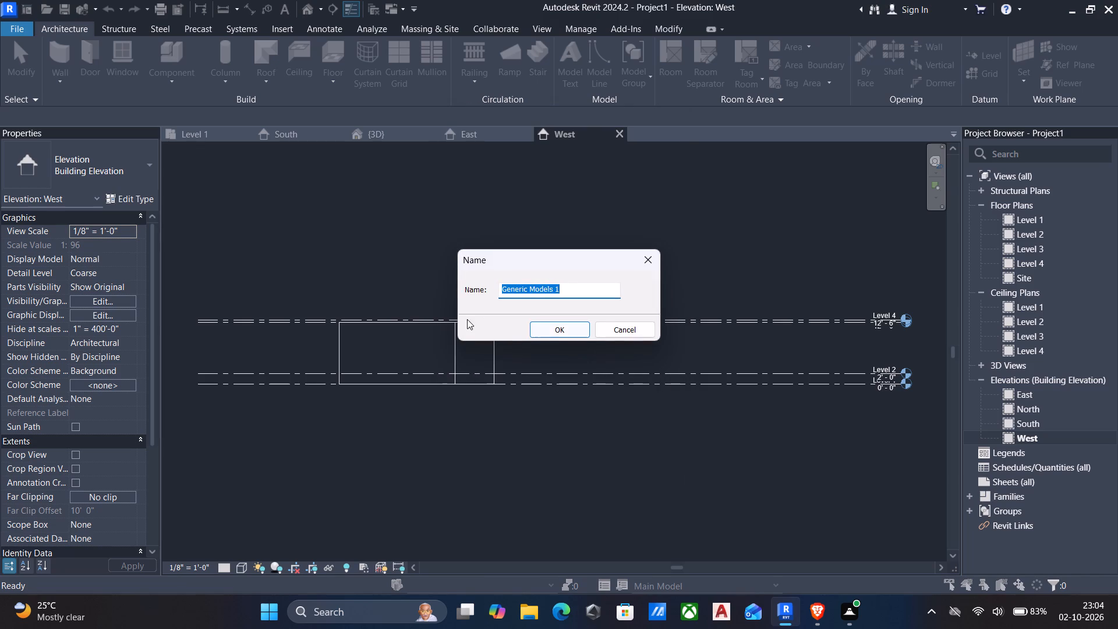
{"action": "left_click", "coordinate": [525, 324]}
{"action": "left_click", "coordinate": [560, 331]}
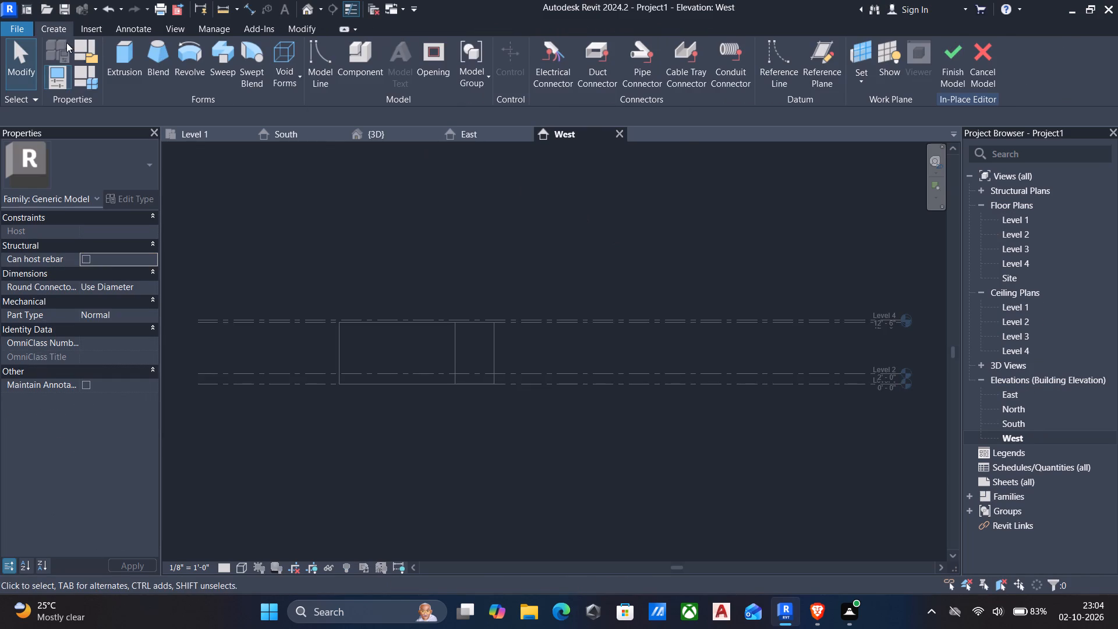
Start a solid extrusion for the in-place model, with its work plane set by picking a plane.
{"action": "left_click", "coordinate": [116, 58]}
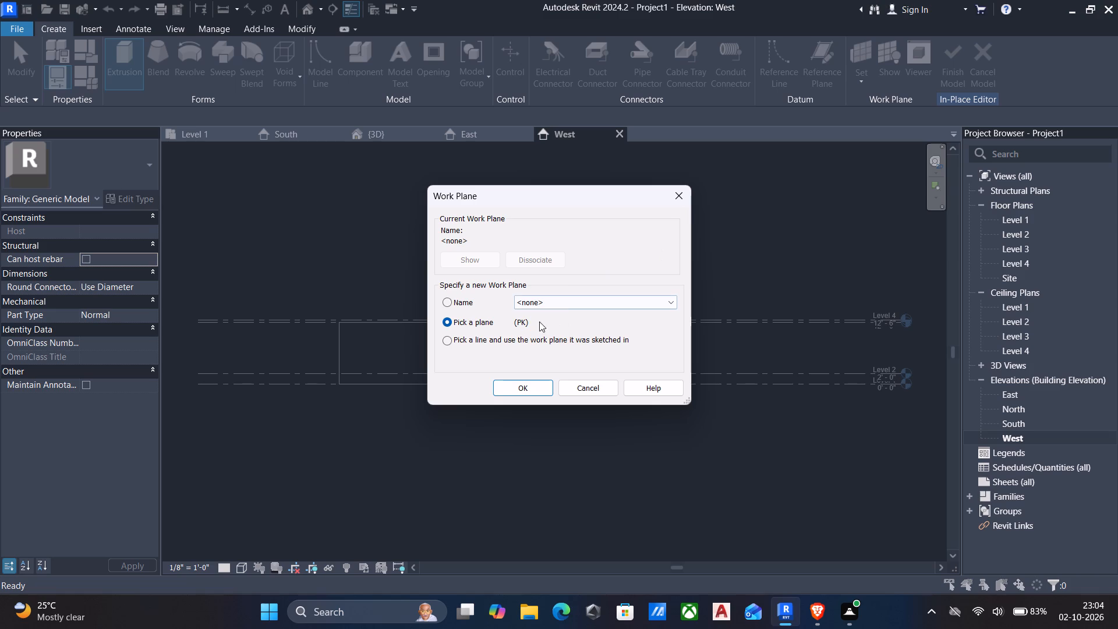
{"action": "left_click", "coordinate": [519, 392]}
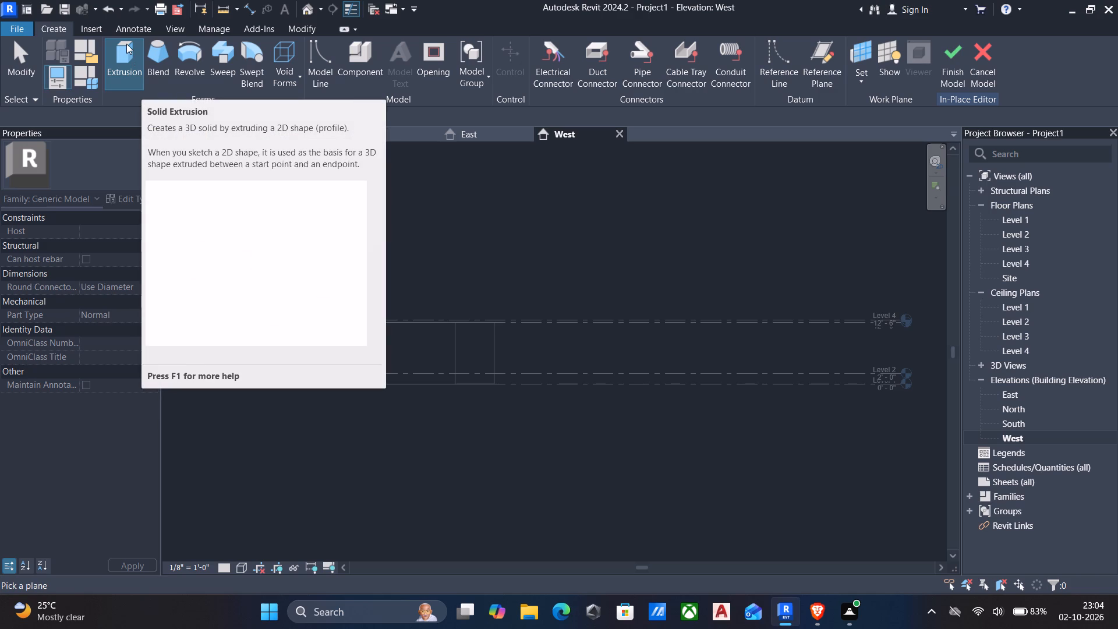
{"action": "left_click", "coordinate": [126, 44]}
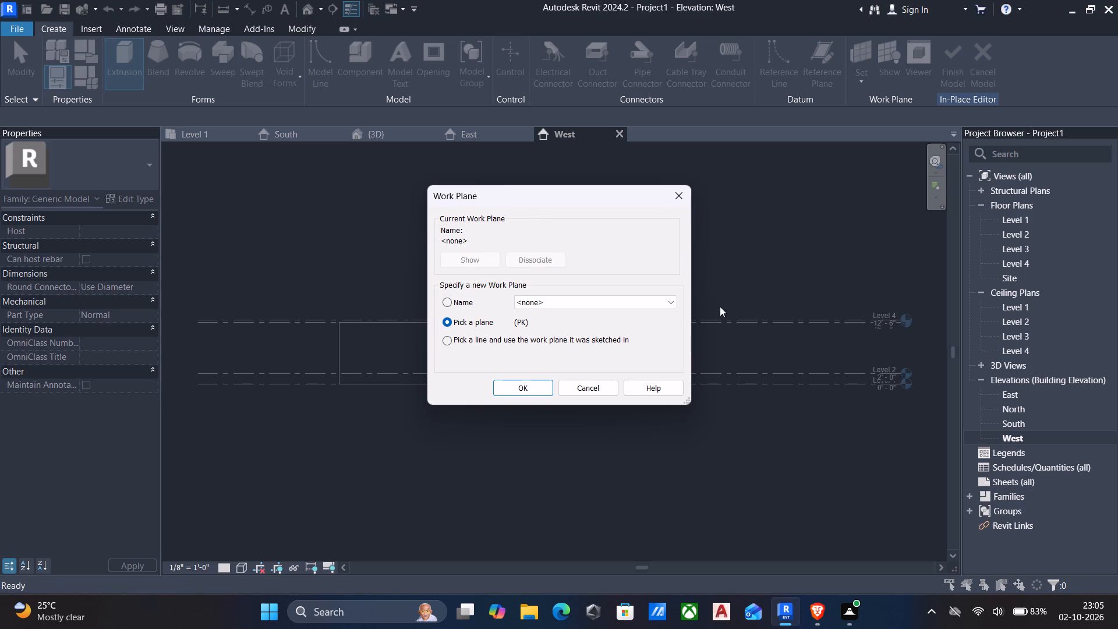
{"action": "left_click", "coordinate": [521, 381]}
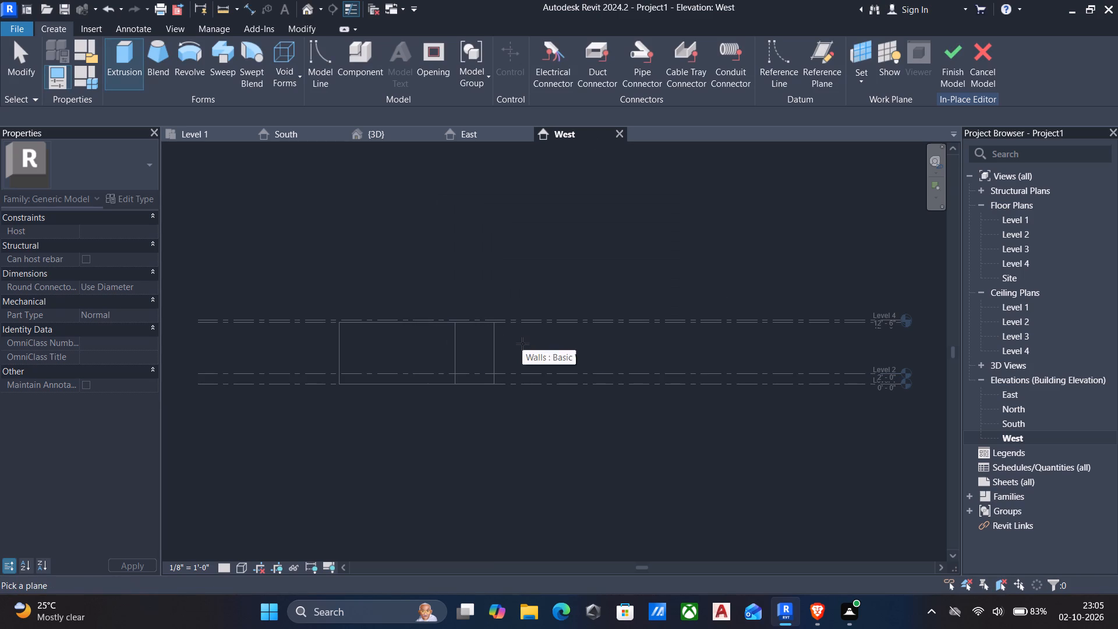
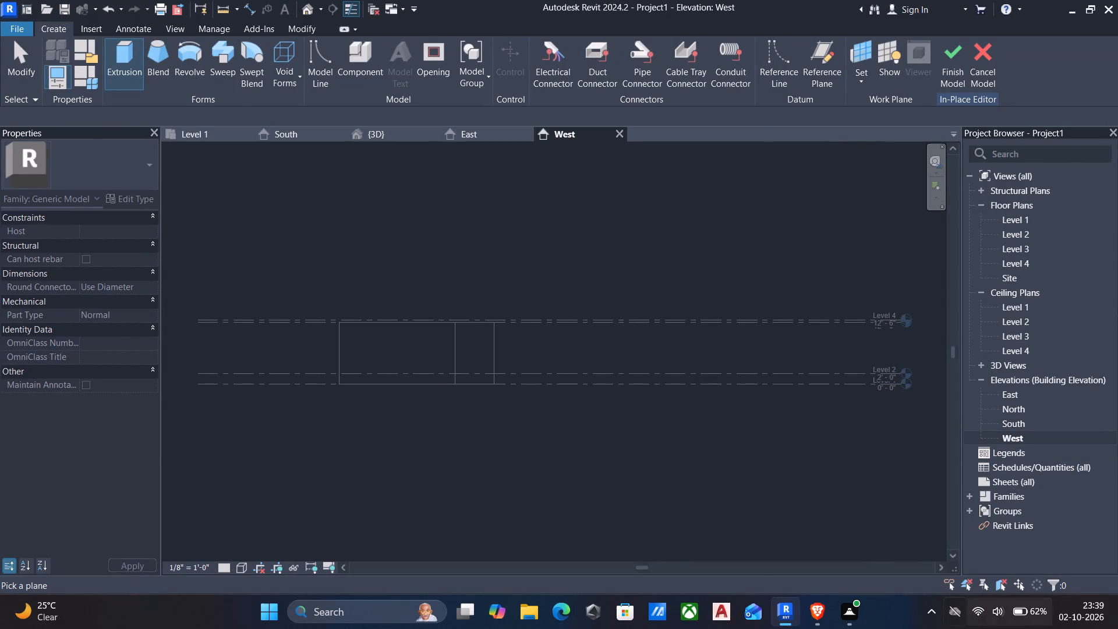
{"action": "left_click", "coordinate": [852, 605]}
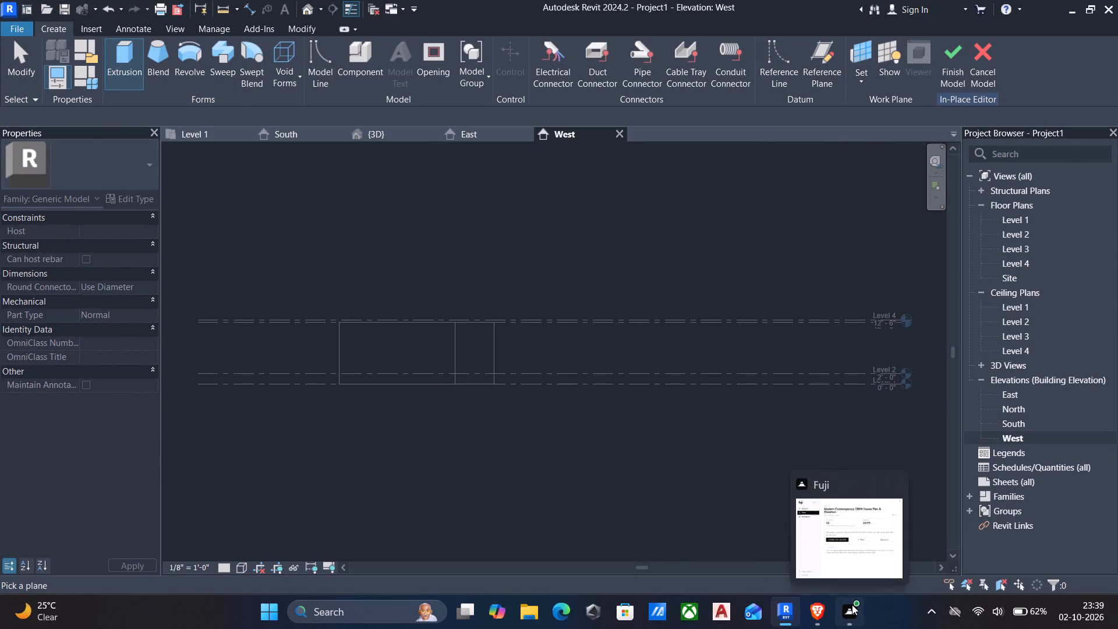
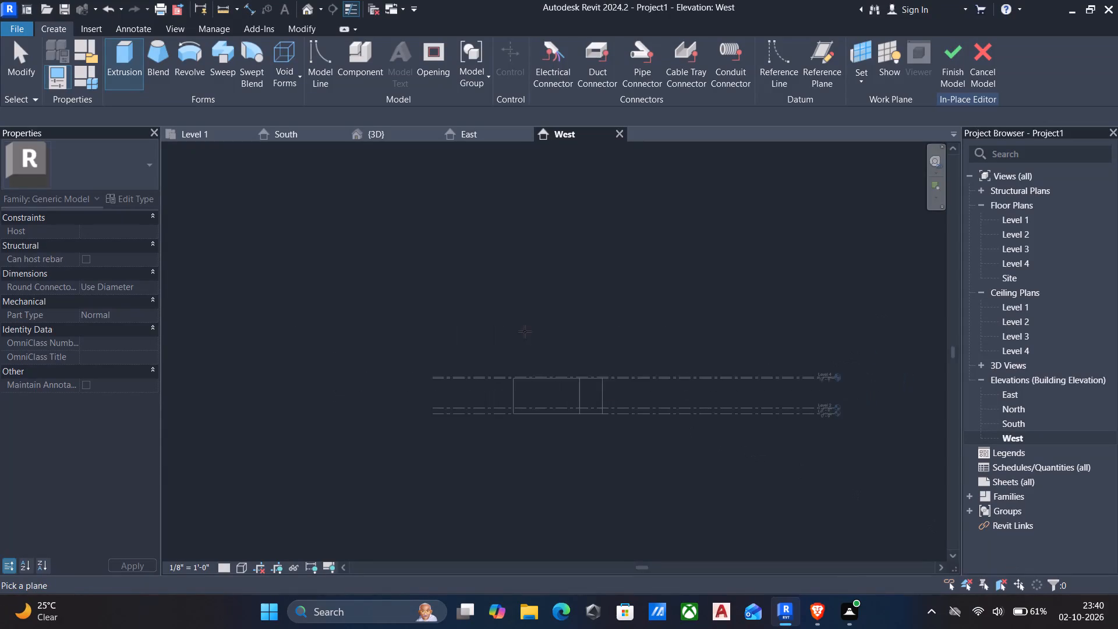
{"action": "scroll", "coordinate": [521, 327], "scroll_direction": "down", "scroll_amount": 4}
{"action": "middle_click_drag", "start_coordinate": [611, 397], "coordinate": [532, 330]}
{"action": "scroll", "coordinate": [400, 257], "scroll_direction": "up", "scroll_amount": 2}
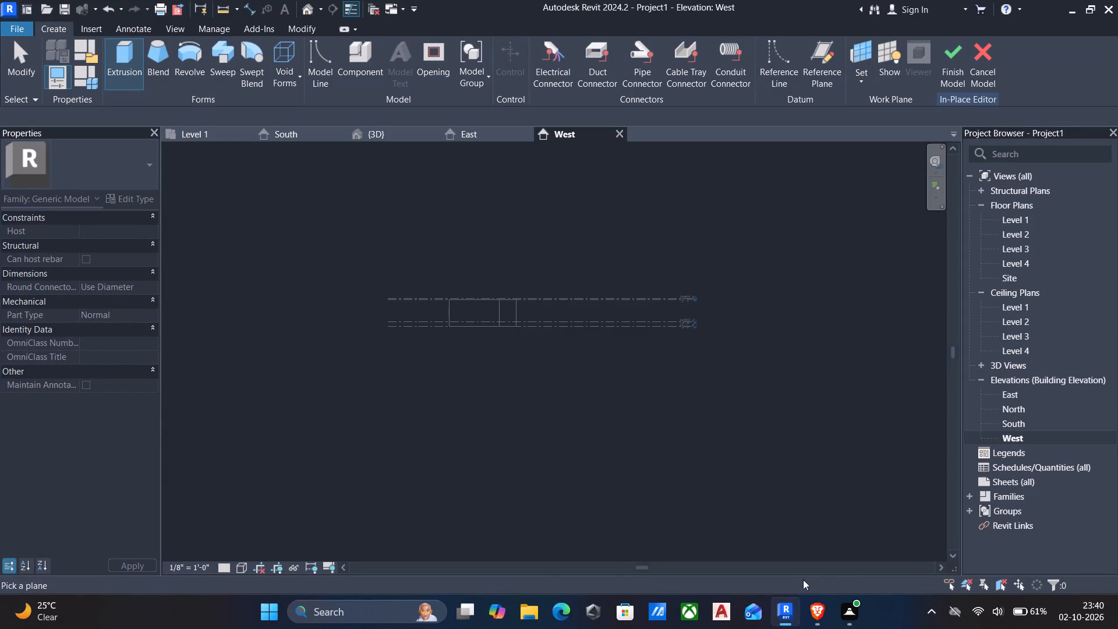
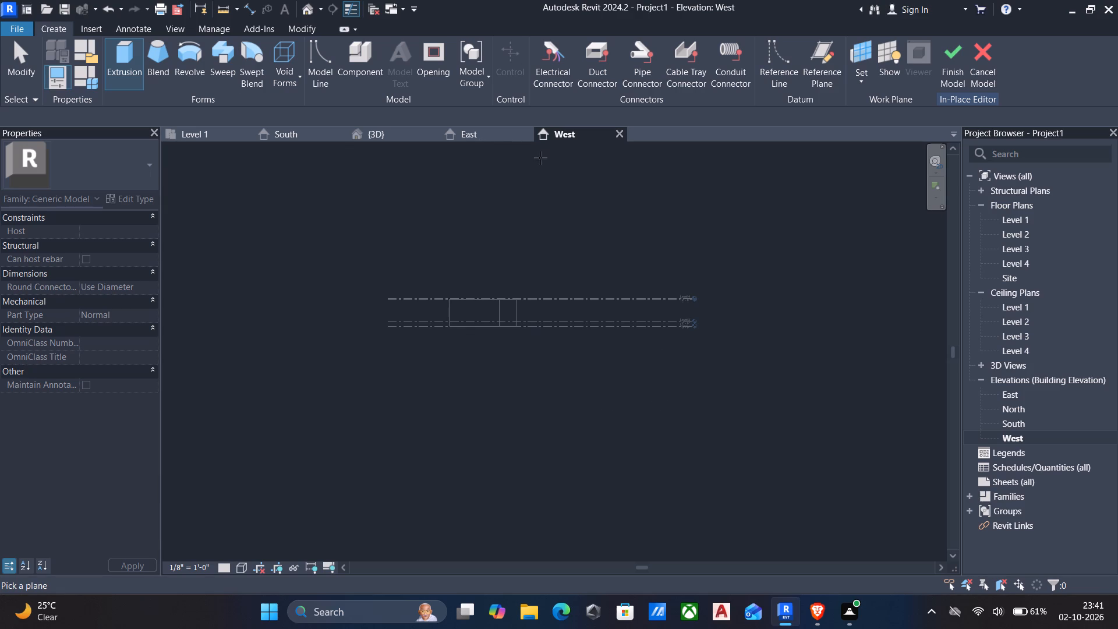
Start an extrusion in the West elevation, picking the 9" wall's face as its work plane.
{"action": "left_click", "coordinate": [116, 48]}
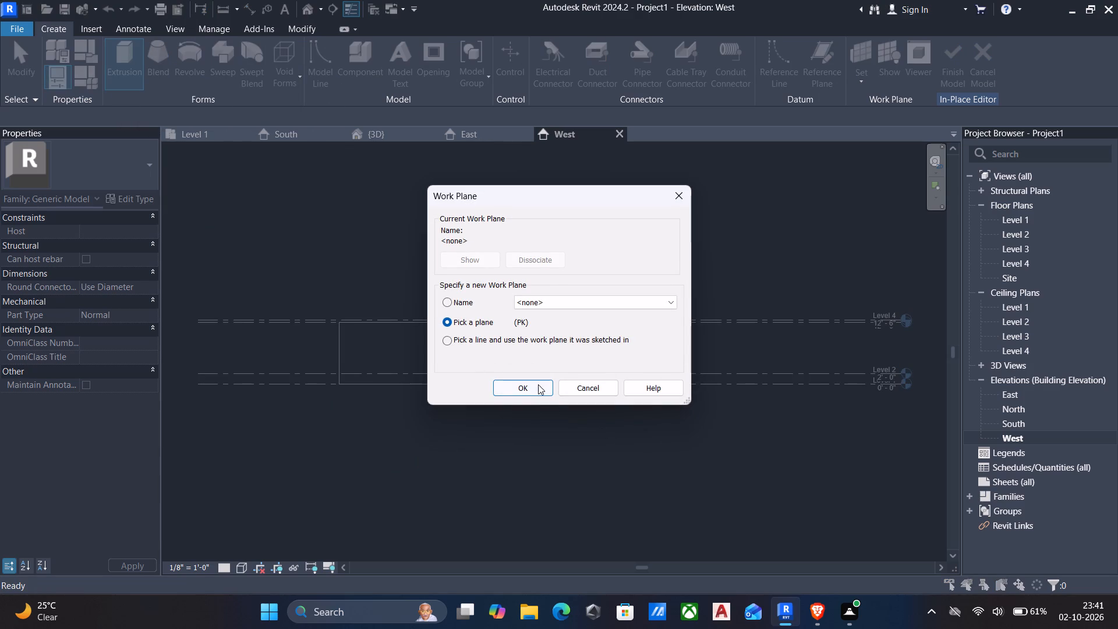
{"action": "left_click", "coordinate": [538, 384]}
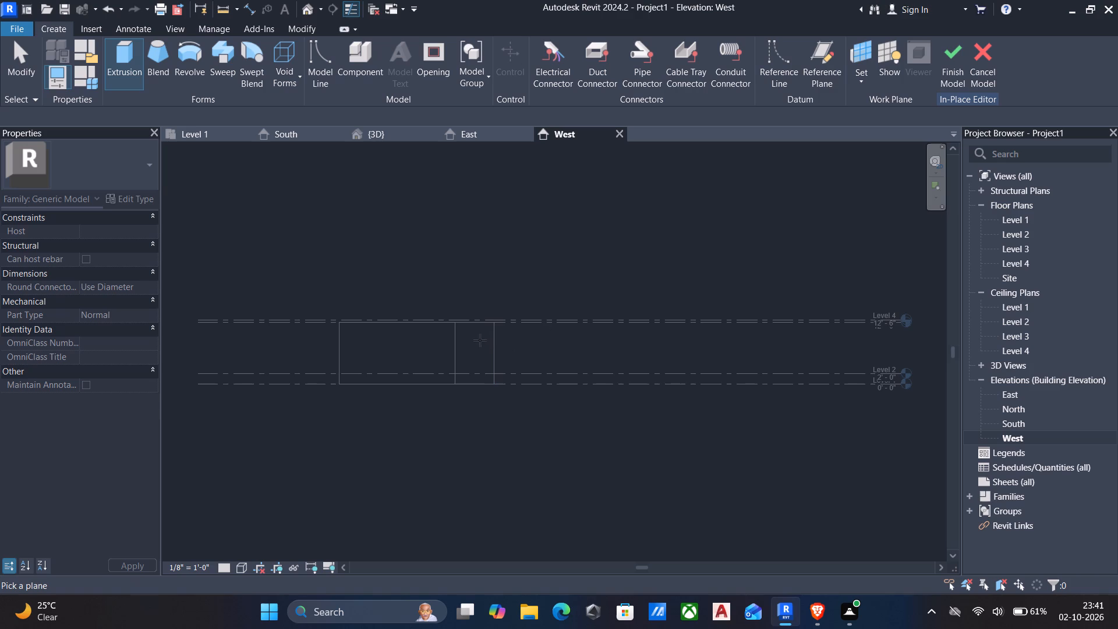
{"action": "scroll", "coordinate": [468, 321], "scroll_direction": "up", "scroll_amount": 5}
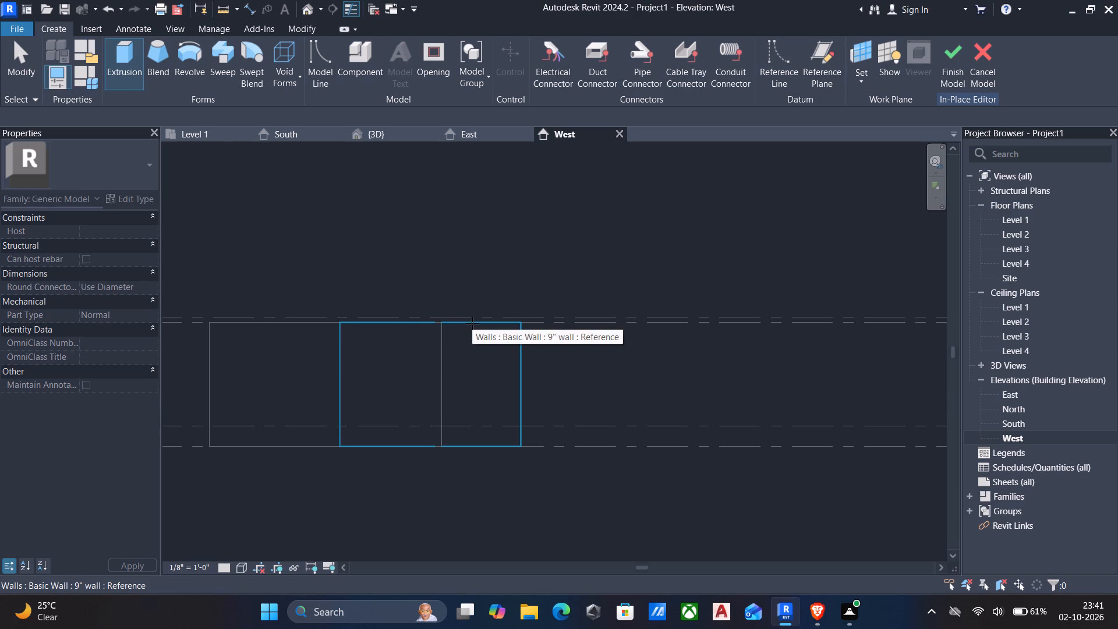
{"action": "left_click", "coordinate": [472, 323]}
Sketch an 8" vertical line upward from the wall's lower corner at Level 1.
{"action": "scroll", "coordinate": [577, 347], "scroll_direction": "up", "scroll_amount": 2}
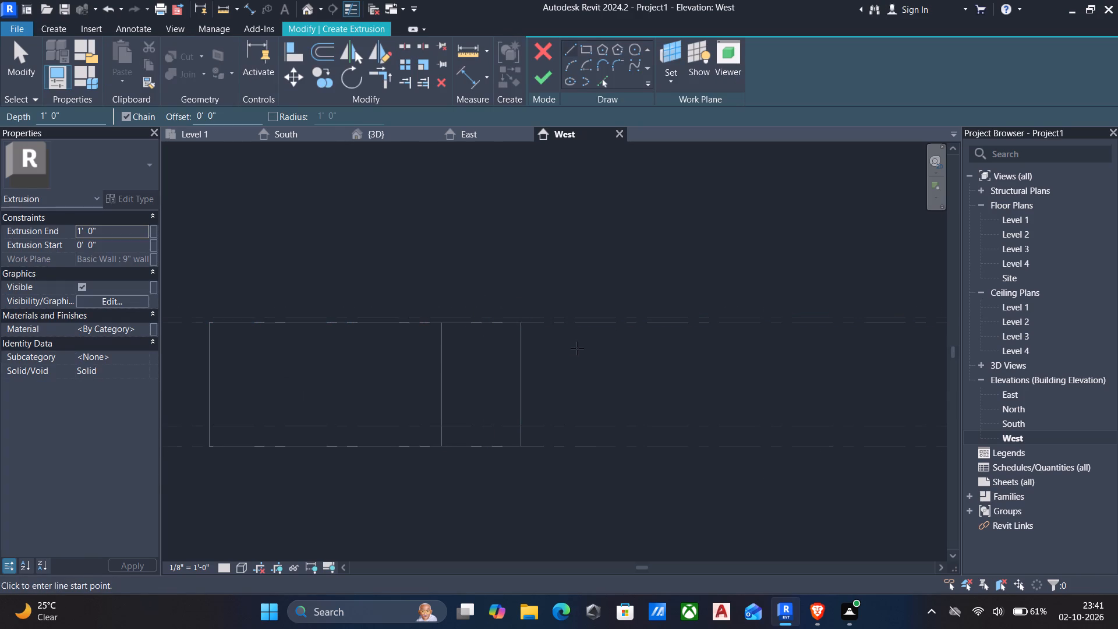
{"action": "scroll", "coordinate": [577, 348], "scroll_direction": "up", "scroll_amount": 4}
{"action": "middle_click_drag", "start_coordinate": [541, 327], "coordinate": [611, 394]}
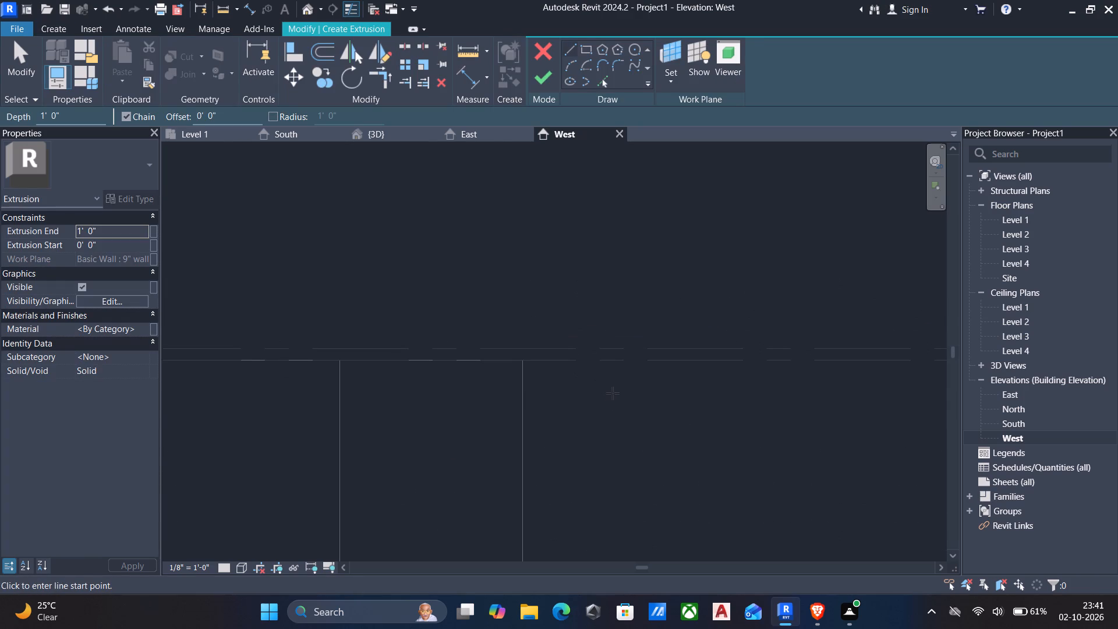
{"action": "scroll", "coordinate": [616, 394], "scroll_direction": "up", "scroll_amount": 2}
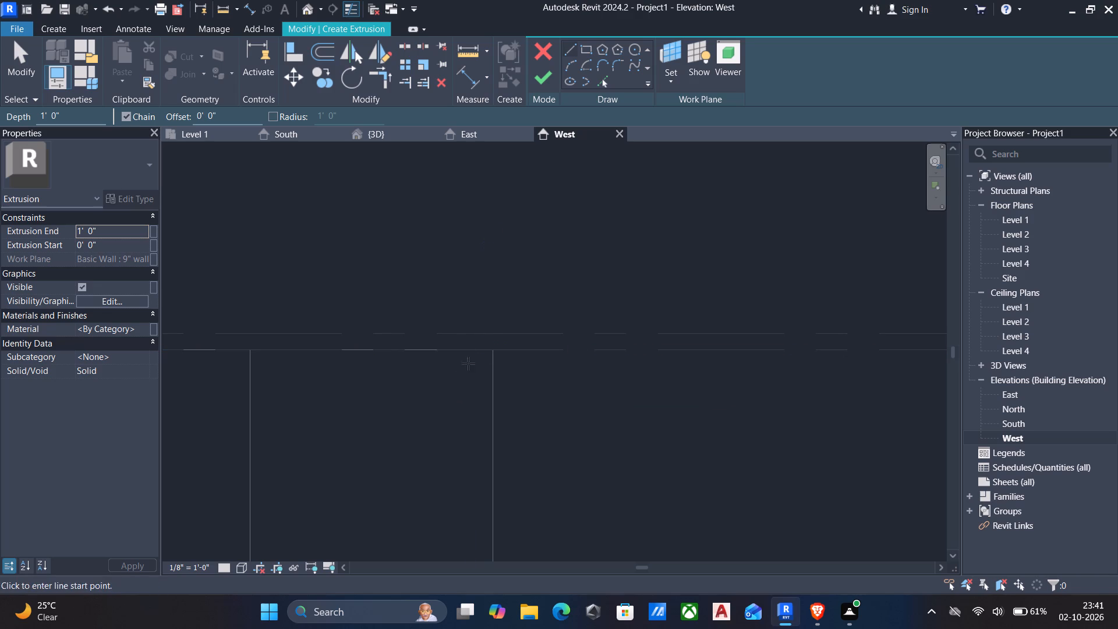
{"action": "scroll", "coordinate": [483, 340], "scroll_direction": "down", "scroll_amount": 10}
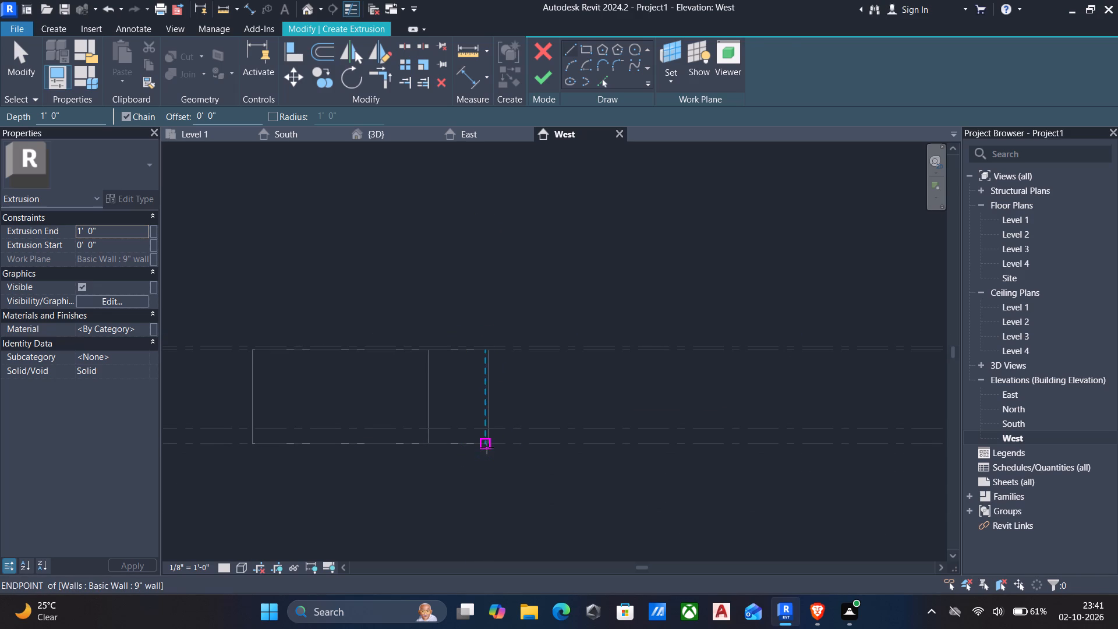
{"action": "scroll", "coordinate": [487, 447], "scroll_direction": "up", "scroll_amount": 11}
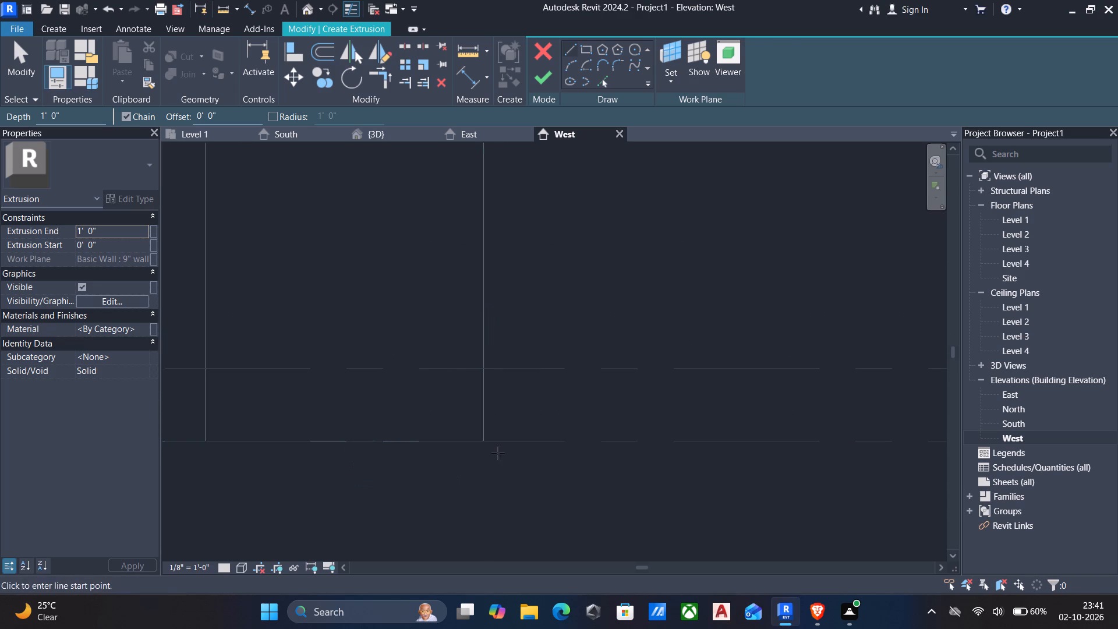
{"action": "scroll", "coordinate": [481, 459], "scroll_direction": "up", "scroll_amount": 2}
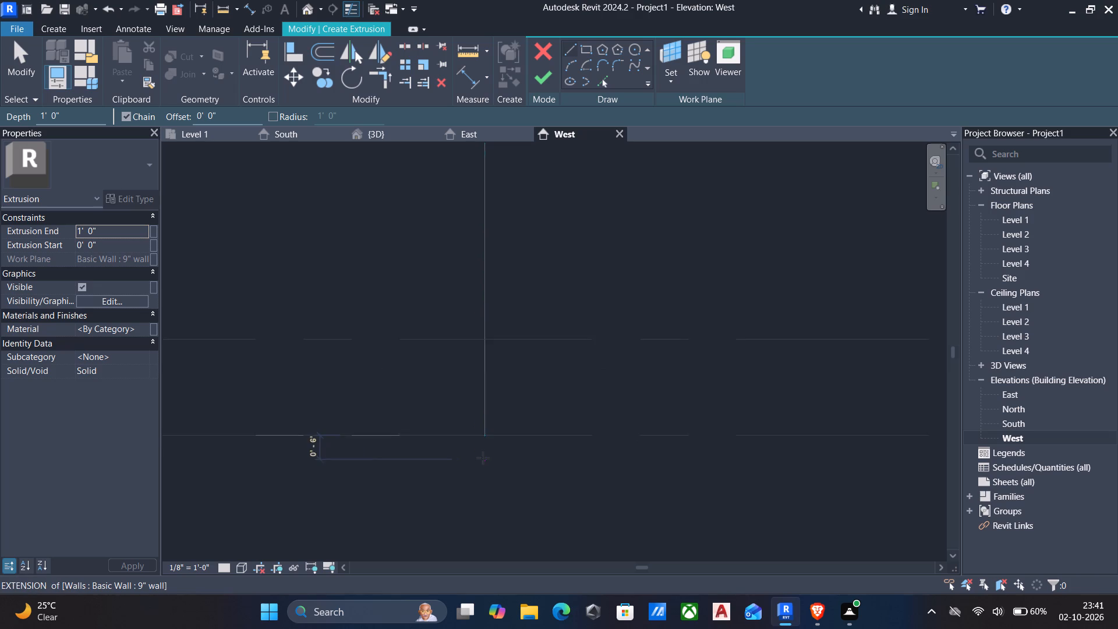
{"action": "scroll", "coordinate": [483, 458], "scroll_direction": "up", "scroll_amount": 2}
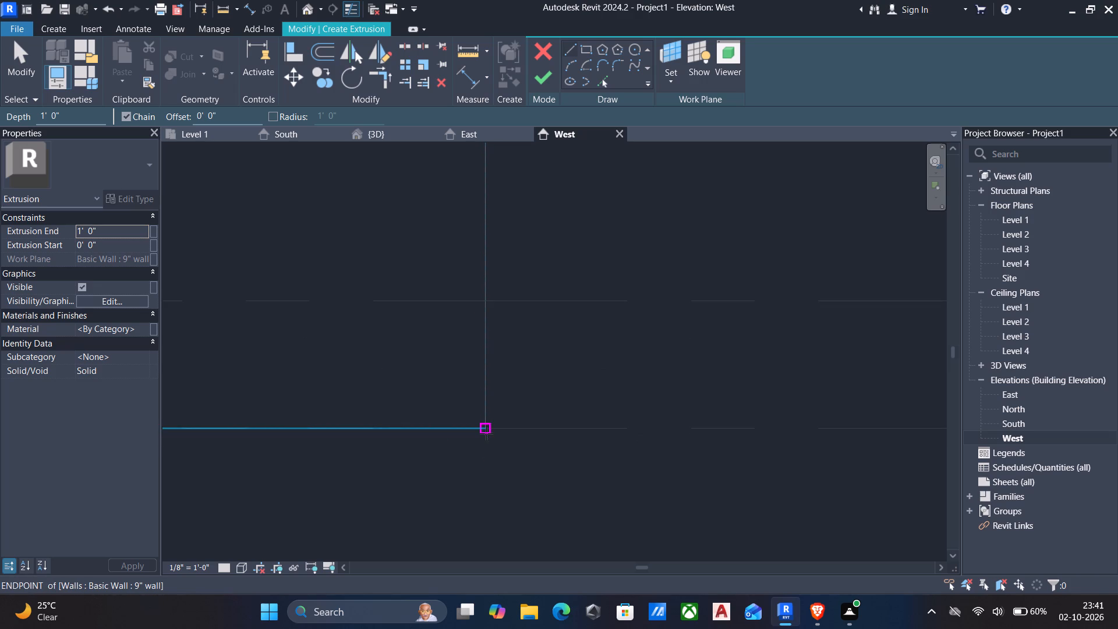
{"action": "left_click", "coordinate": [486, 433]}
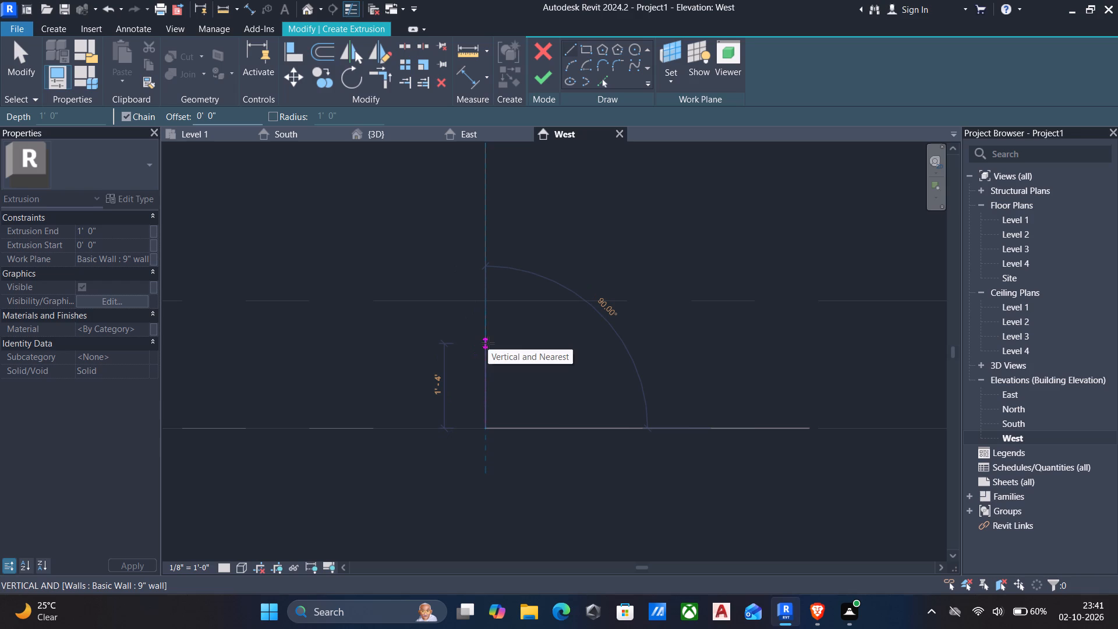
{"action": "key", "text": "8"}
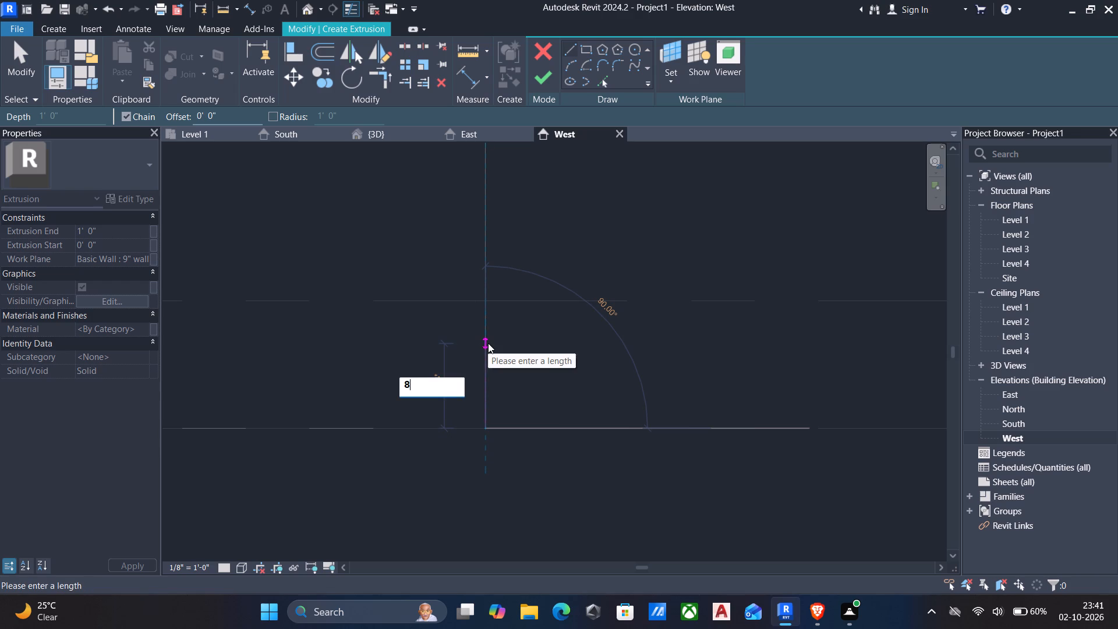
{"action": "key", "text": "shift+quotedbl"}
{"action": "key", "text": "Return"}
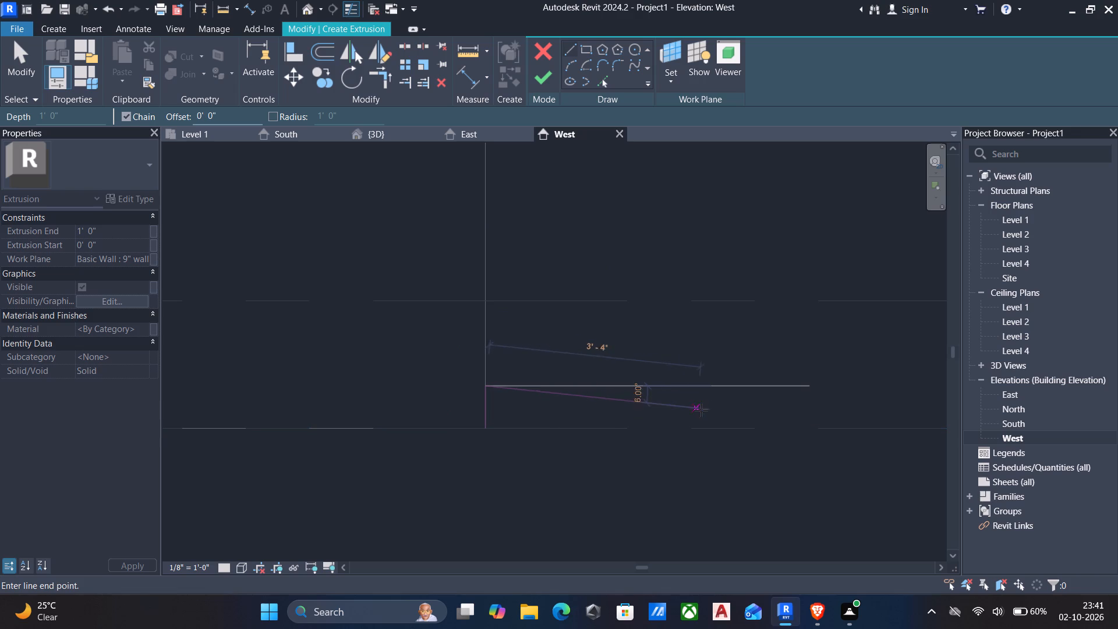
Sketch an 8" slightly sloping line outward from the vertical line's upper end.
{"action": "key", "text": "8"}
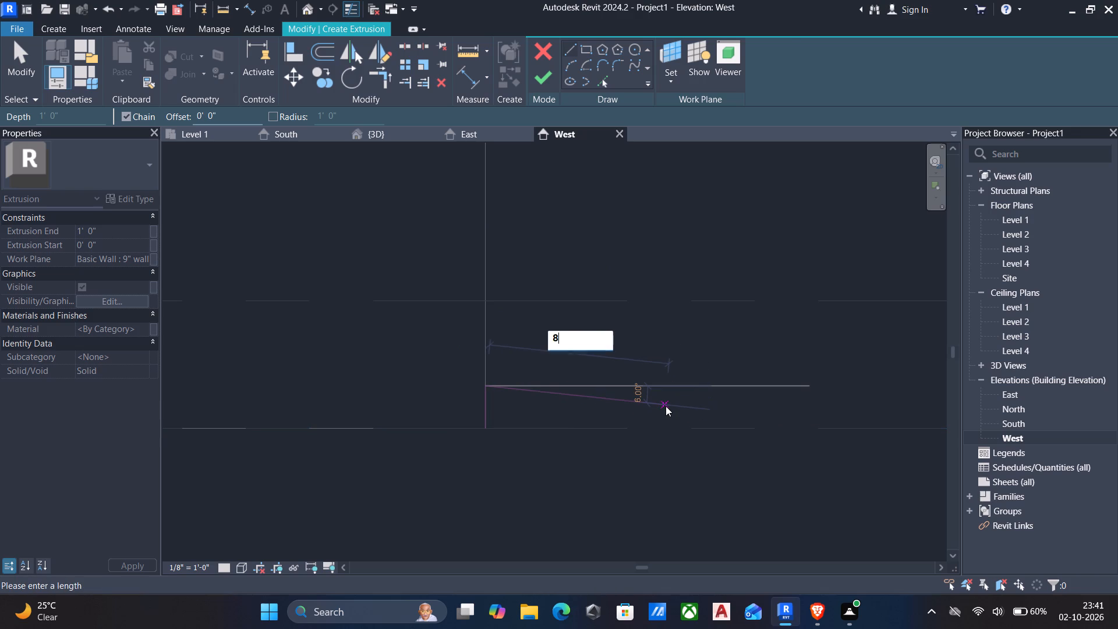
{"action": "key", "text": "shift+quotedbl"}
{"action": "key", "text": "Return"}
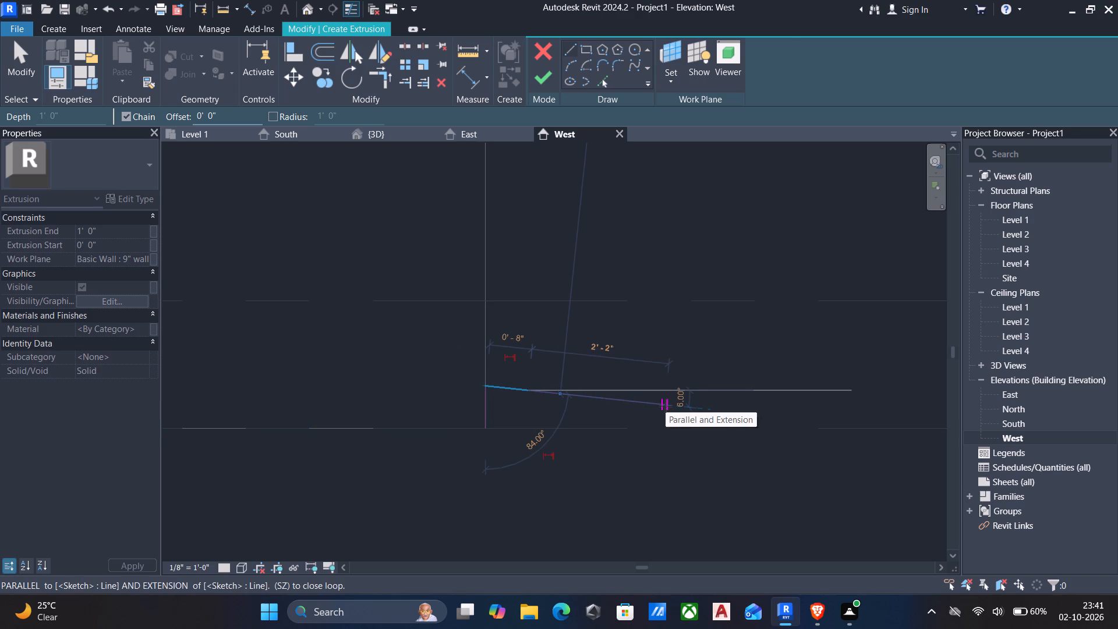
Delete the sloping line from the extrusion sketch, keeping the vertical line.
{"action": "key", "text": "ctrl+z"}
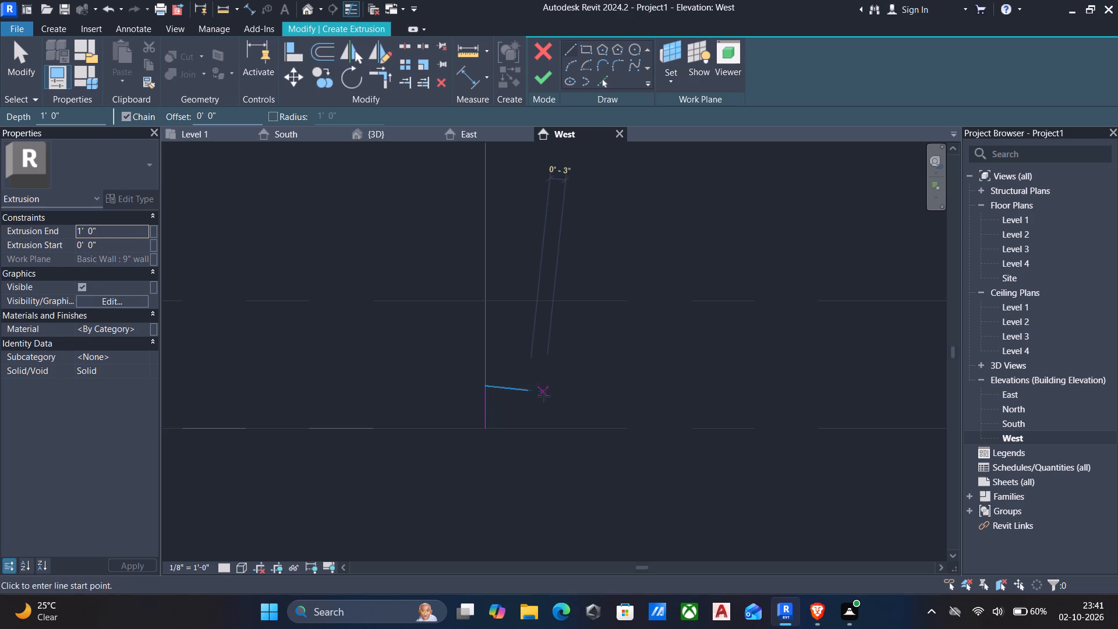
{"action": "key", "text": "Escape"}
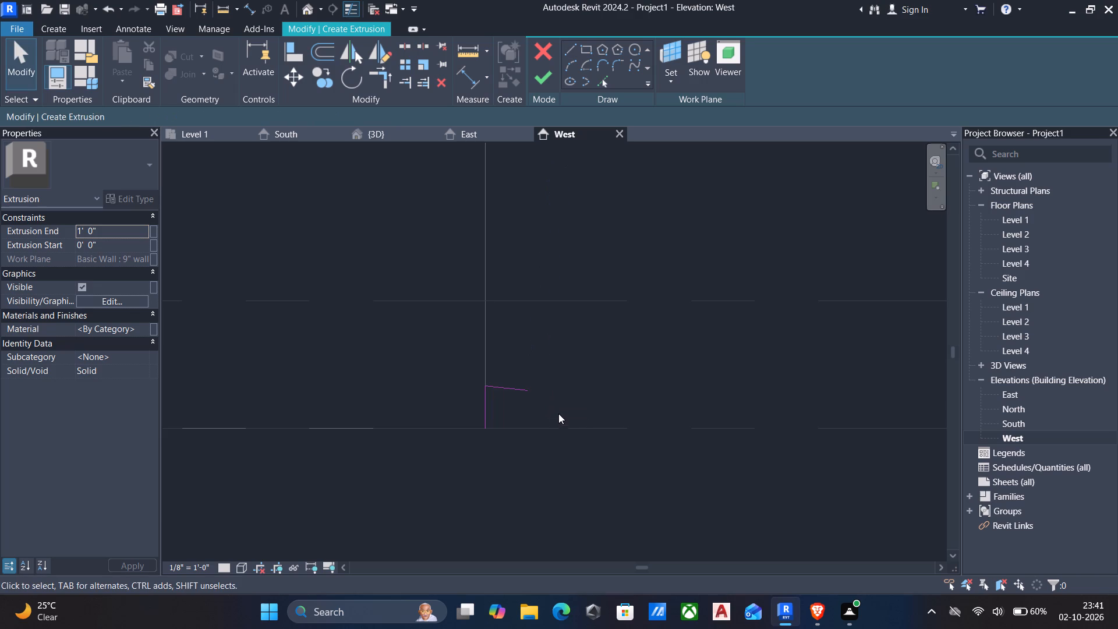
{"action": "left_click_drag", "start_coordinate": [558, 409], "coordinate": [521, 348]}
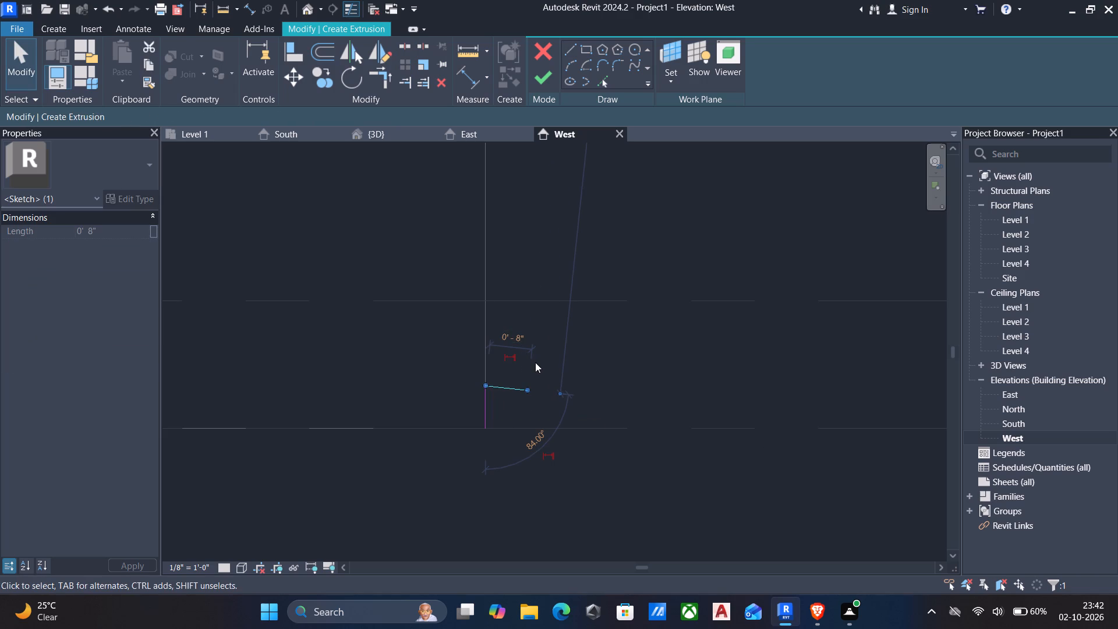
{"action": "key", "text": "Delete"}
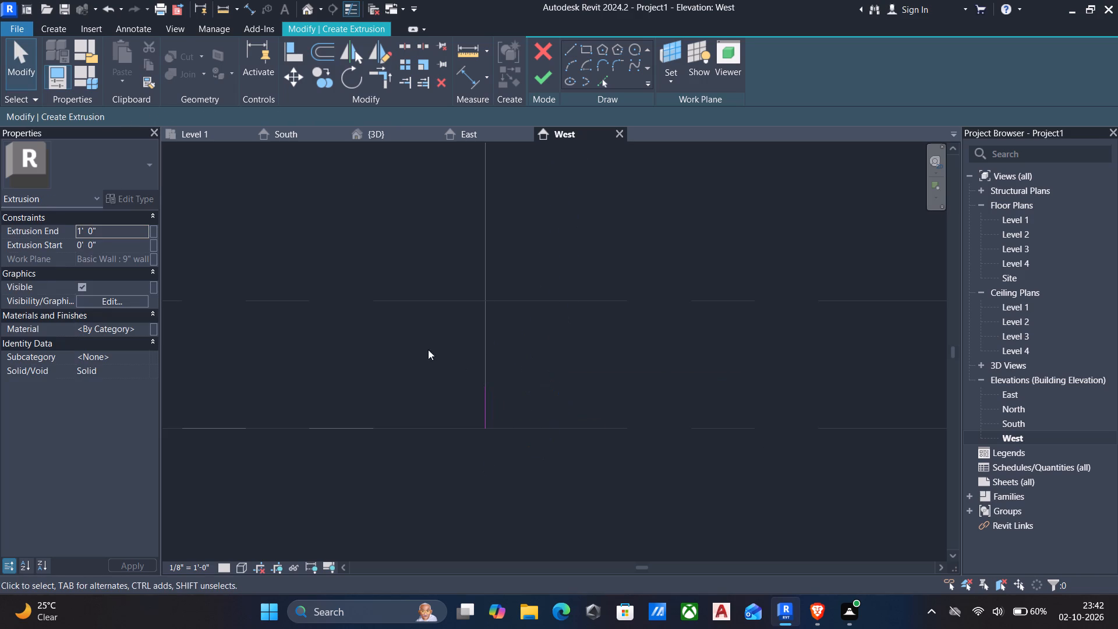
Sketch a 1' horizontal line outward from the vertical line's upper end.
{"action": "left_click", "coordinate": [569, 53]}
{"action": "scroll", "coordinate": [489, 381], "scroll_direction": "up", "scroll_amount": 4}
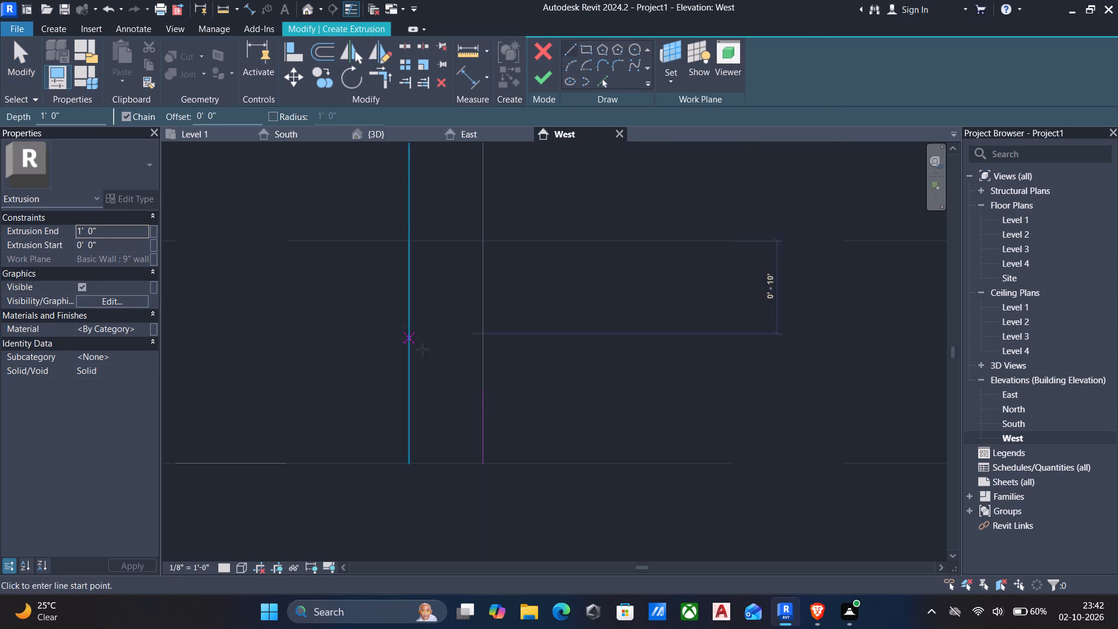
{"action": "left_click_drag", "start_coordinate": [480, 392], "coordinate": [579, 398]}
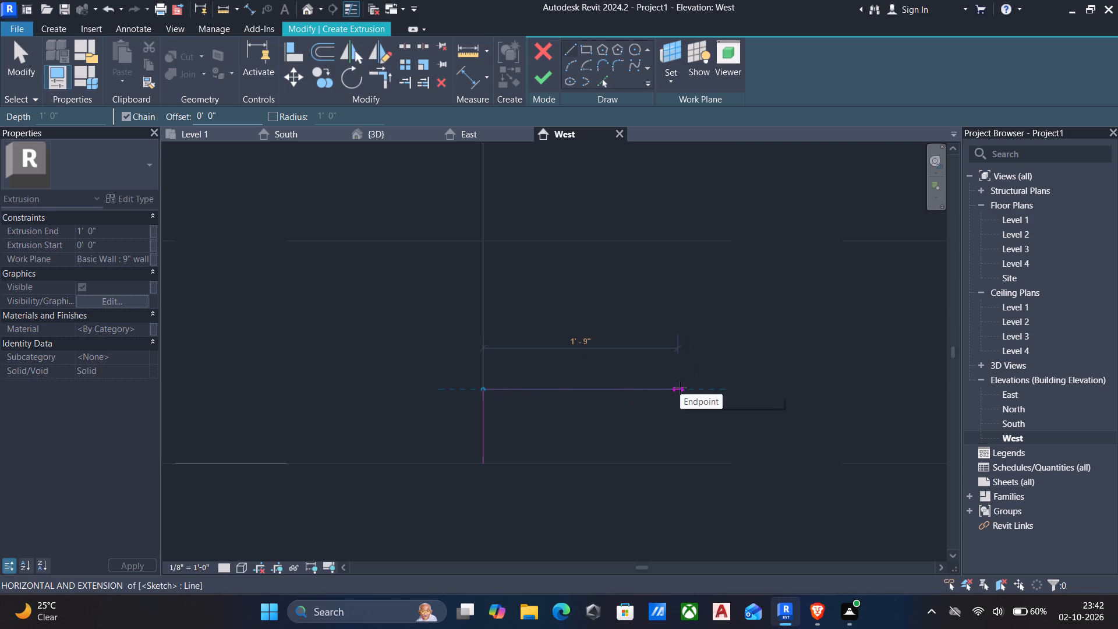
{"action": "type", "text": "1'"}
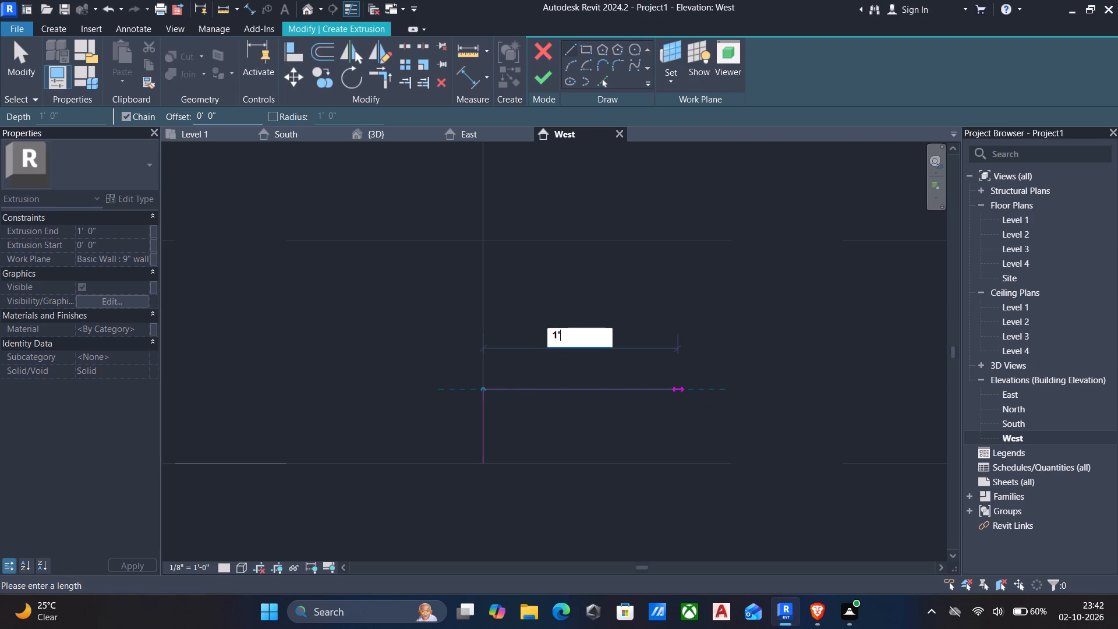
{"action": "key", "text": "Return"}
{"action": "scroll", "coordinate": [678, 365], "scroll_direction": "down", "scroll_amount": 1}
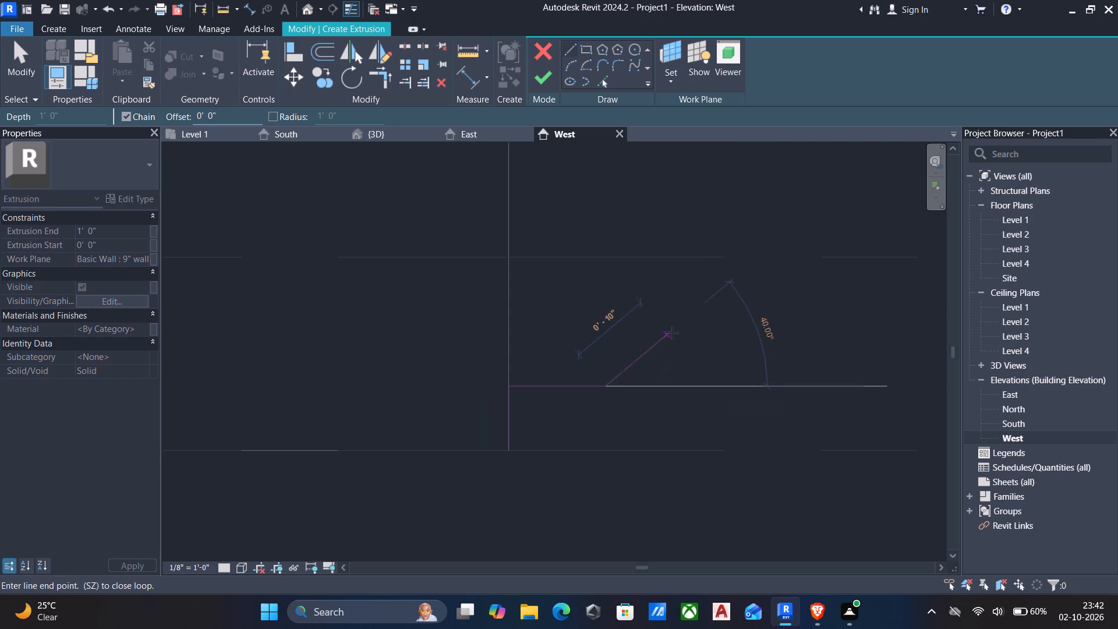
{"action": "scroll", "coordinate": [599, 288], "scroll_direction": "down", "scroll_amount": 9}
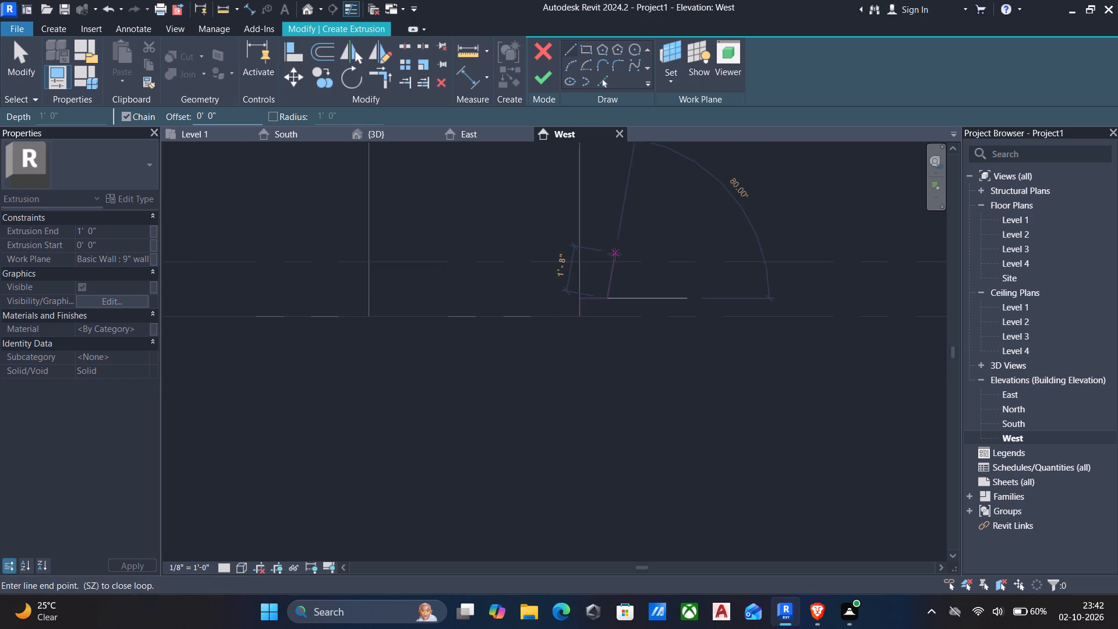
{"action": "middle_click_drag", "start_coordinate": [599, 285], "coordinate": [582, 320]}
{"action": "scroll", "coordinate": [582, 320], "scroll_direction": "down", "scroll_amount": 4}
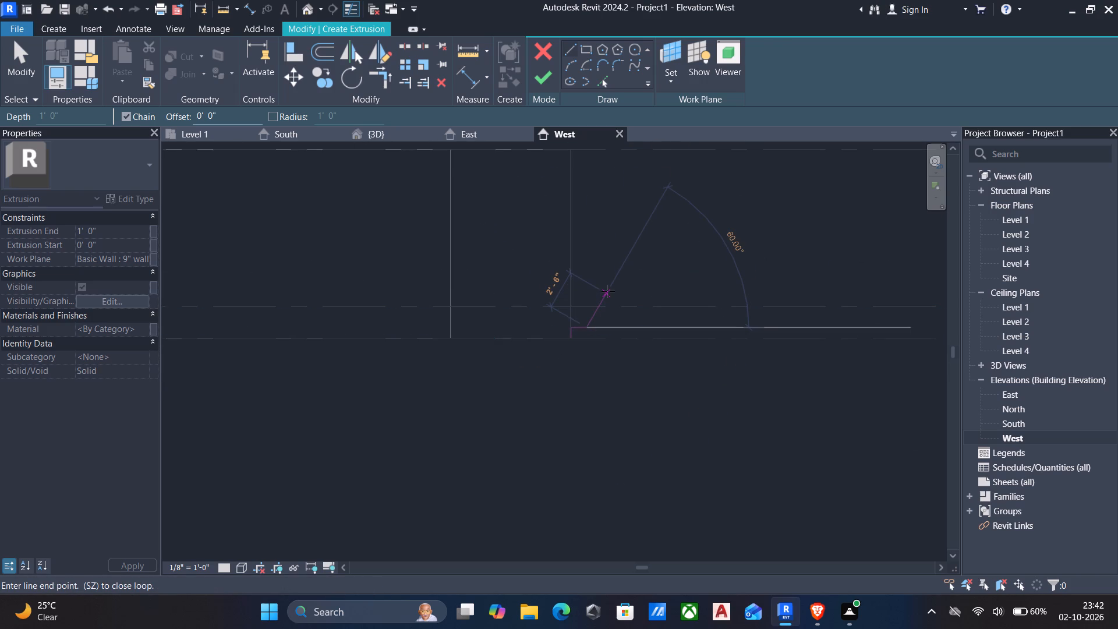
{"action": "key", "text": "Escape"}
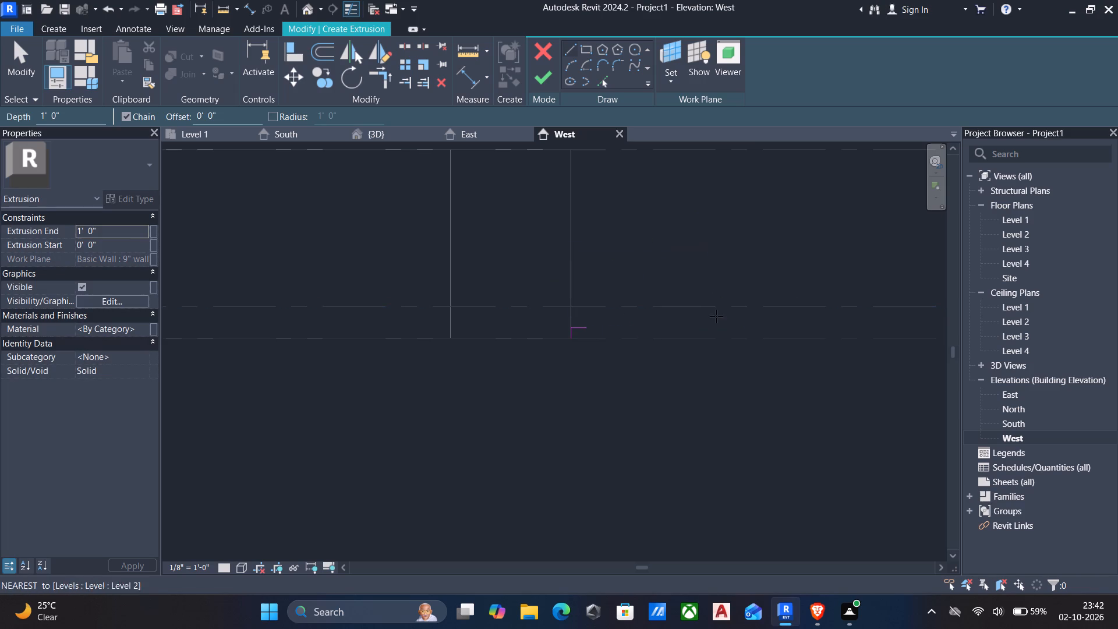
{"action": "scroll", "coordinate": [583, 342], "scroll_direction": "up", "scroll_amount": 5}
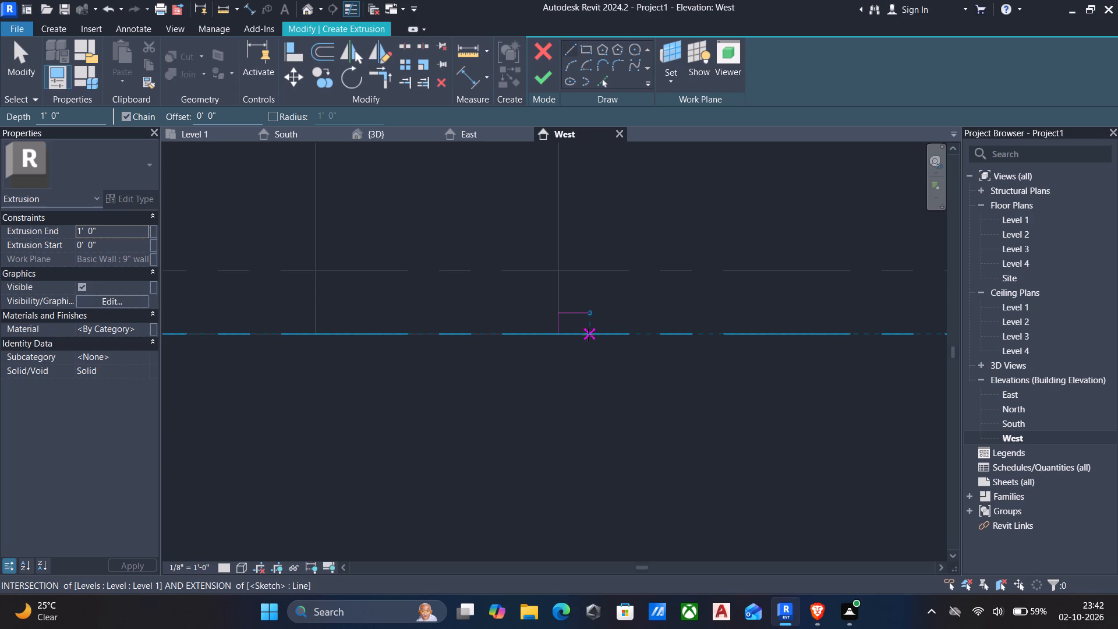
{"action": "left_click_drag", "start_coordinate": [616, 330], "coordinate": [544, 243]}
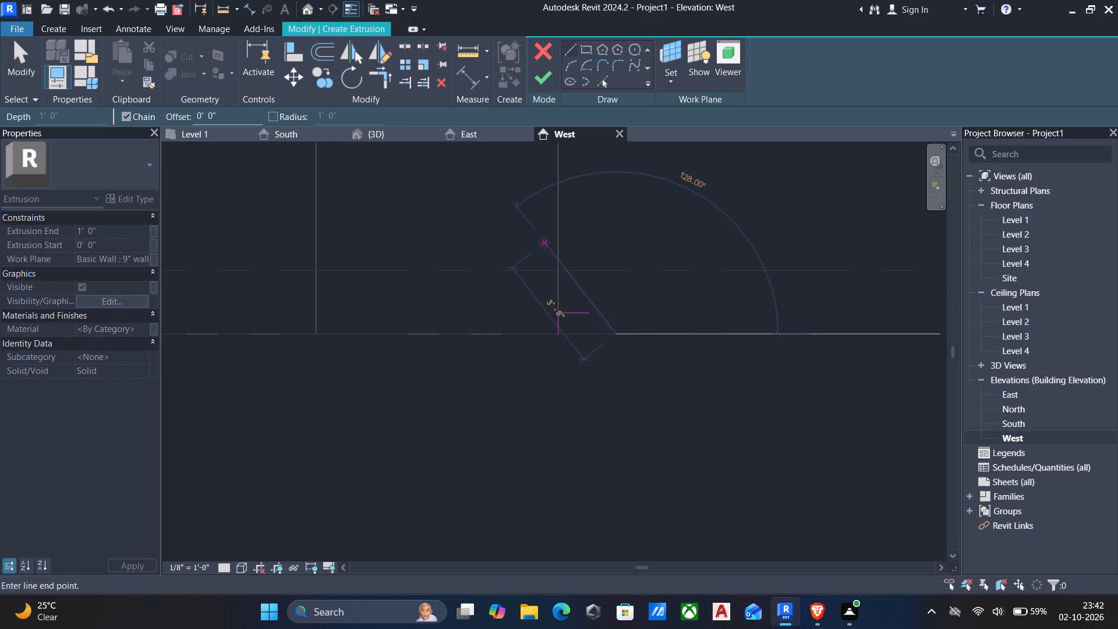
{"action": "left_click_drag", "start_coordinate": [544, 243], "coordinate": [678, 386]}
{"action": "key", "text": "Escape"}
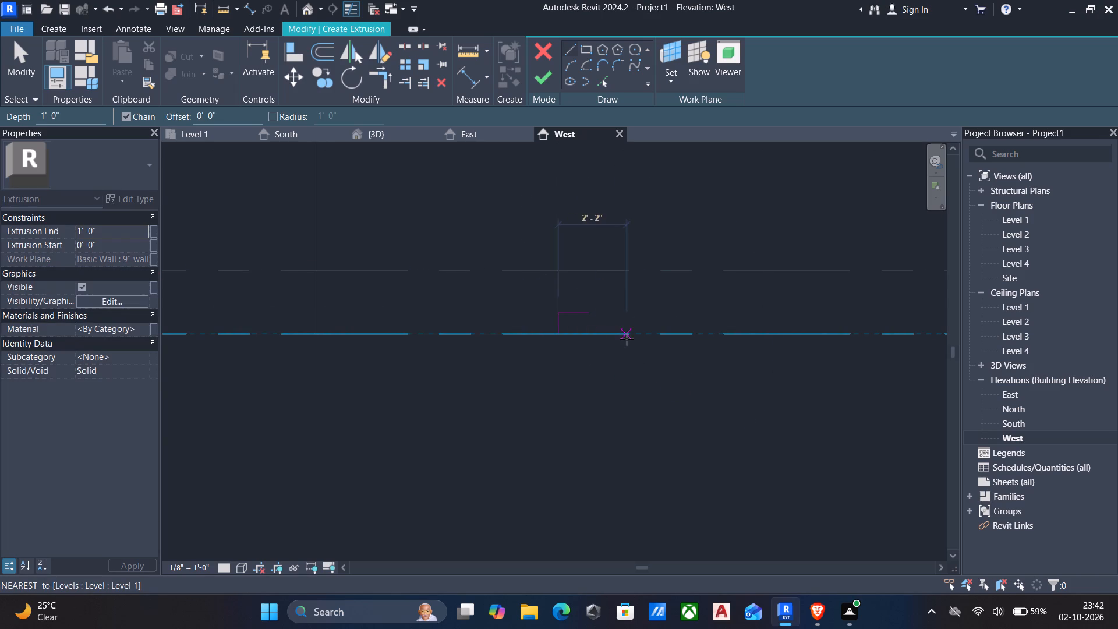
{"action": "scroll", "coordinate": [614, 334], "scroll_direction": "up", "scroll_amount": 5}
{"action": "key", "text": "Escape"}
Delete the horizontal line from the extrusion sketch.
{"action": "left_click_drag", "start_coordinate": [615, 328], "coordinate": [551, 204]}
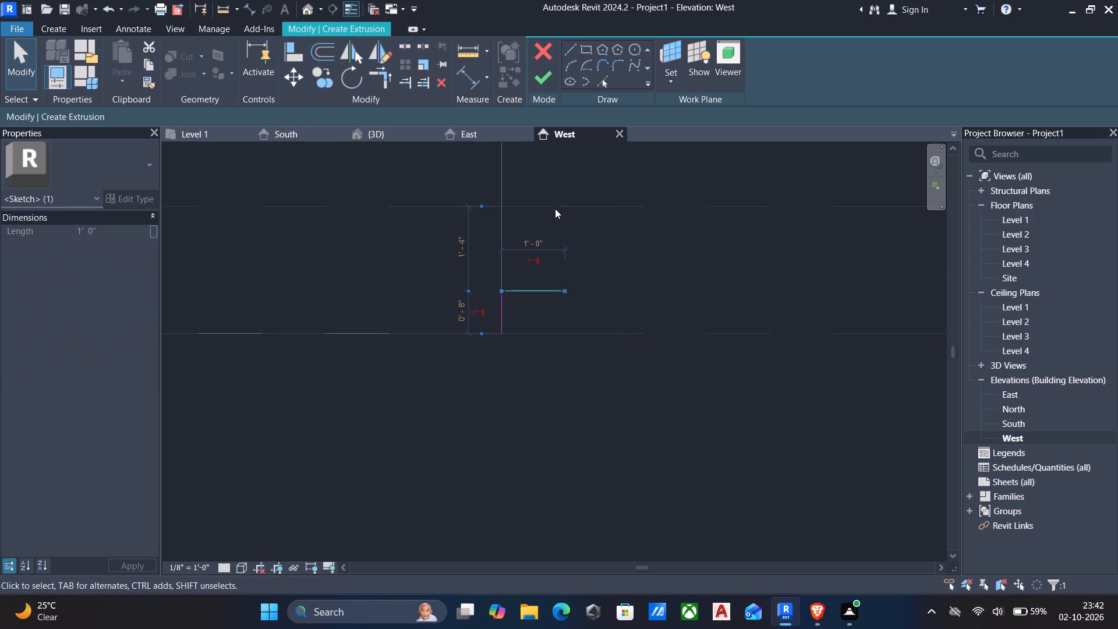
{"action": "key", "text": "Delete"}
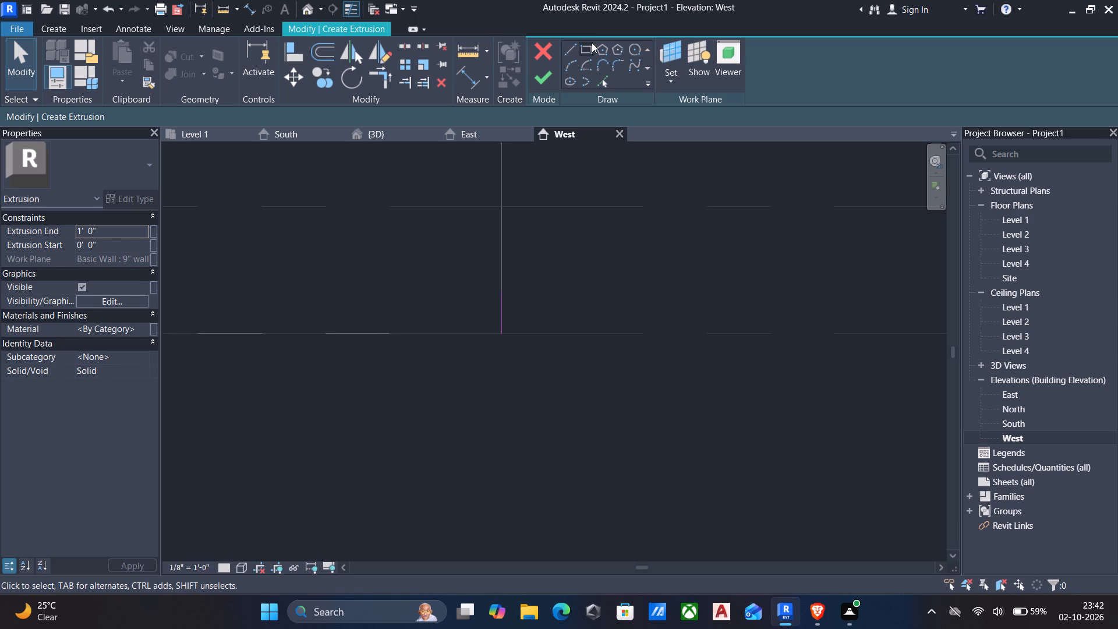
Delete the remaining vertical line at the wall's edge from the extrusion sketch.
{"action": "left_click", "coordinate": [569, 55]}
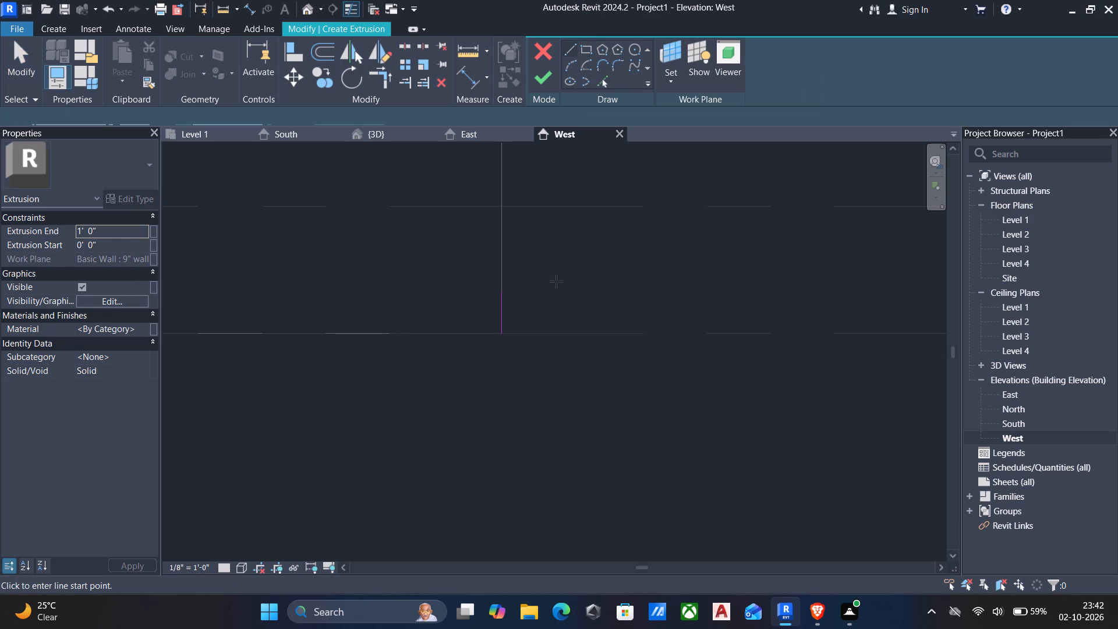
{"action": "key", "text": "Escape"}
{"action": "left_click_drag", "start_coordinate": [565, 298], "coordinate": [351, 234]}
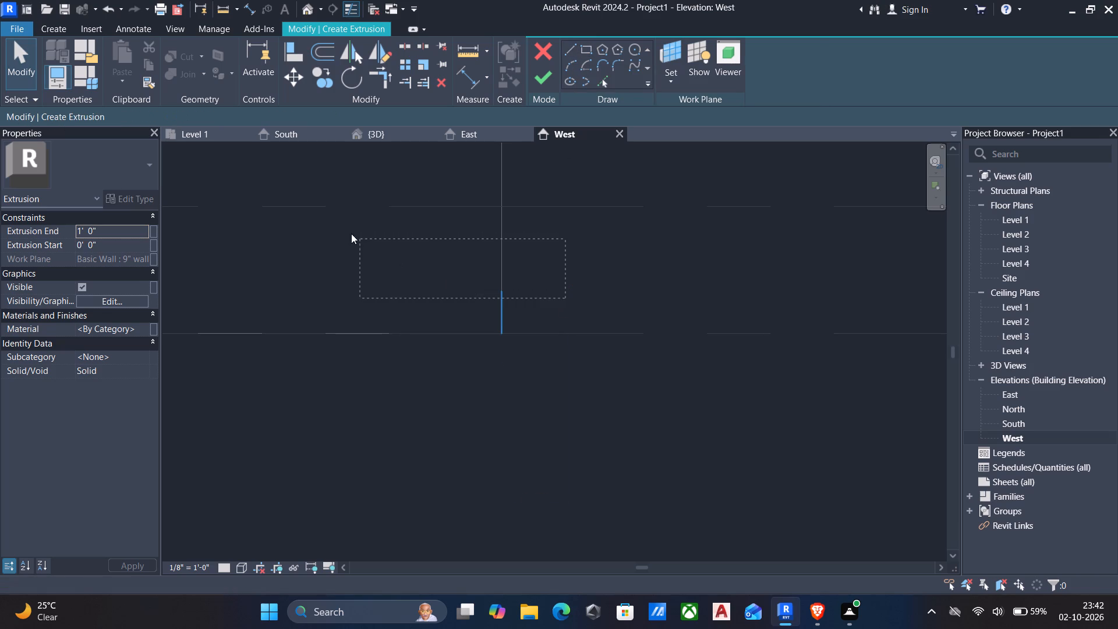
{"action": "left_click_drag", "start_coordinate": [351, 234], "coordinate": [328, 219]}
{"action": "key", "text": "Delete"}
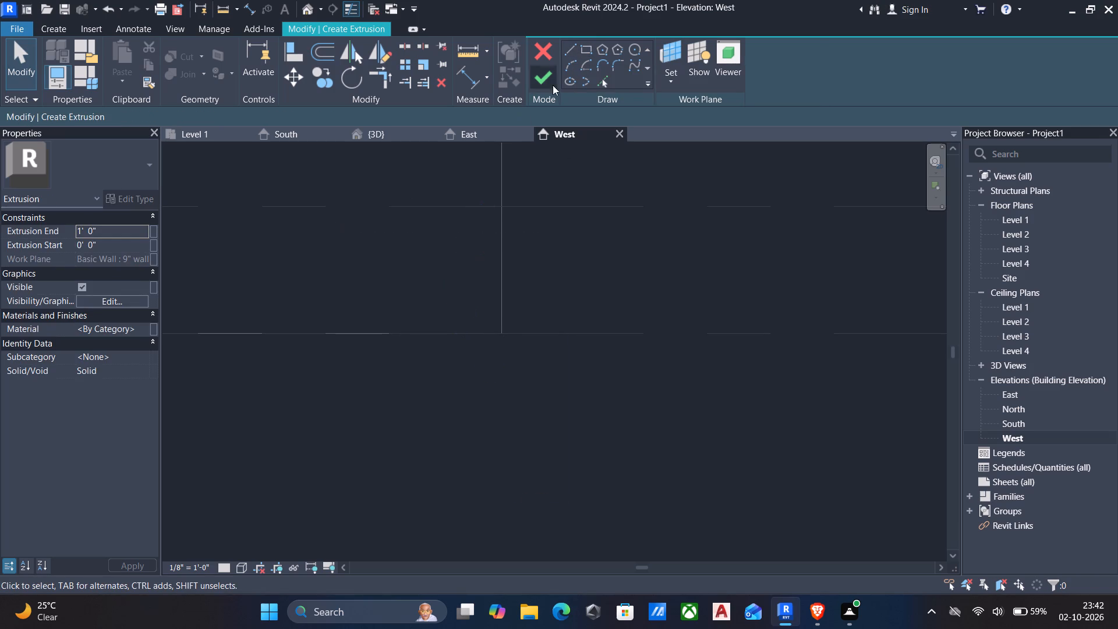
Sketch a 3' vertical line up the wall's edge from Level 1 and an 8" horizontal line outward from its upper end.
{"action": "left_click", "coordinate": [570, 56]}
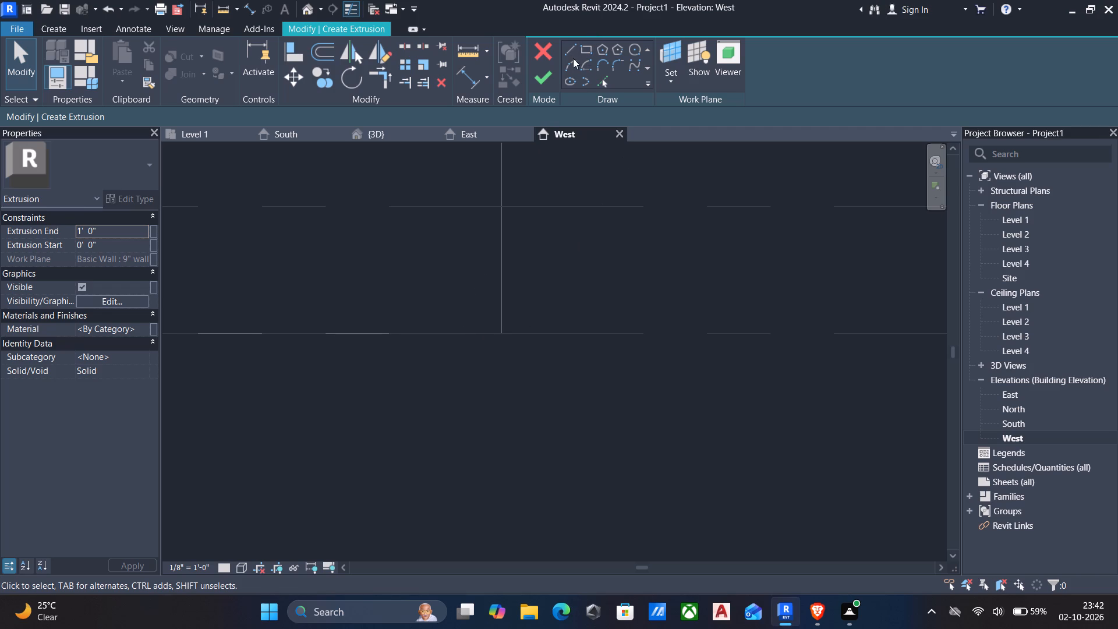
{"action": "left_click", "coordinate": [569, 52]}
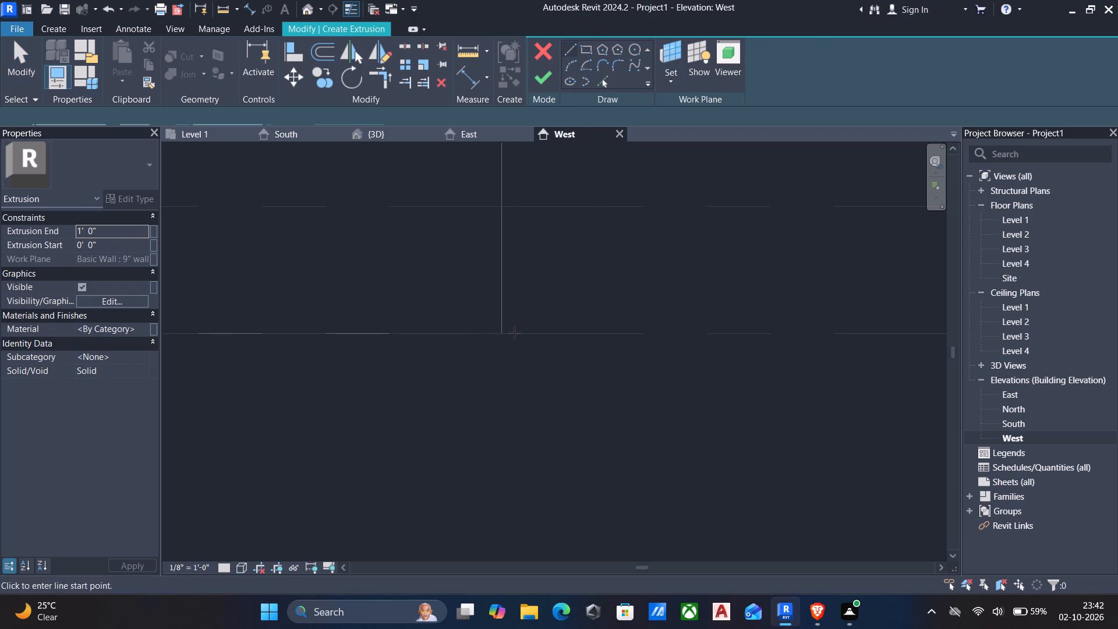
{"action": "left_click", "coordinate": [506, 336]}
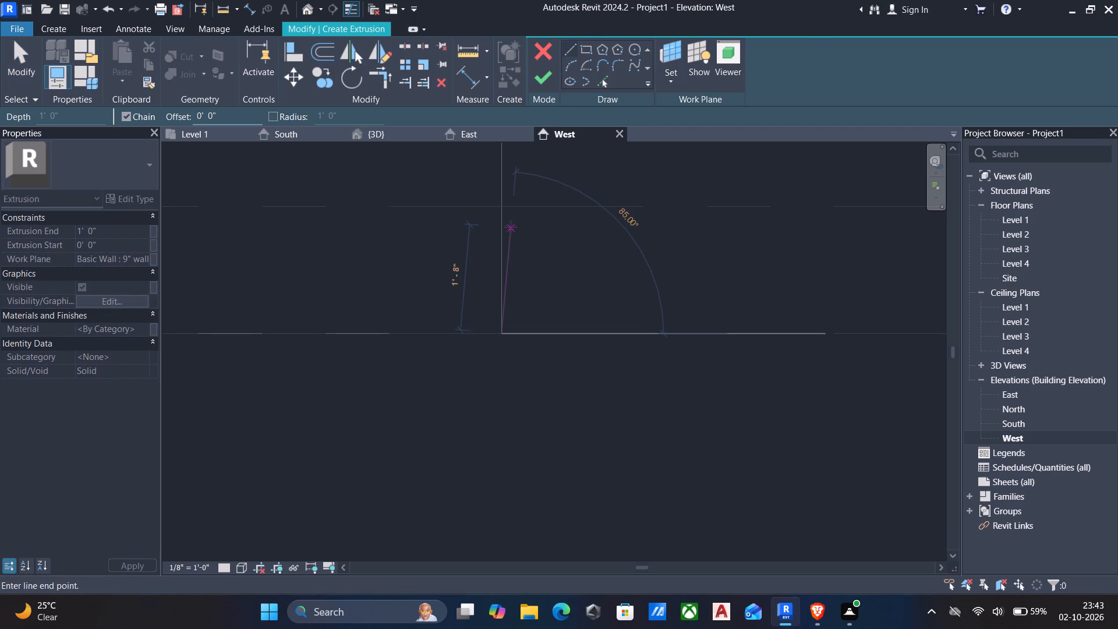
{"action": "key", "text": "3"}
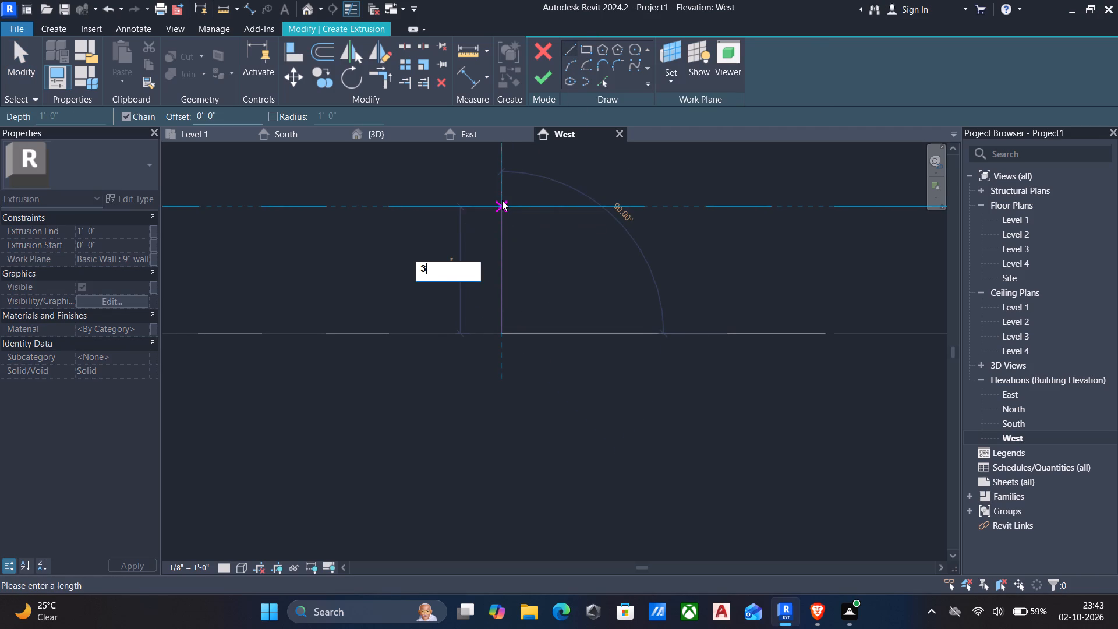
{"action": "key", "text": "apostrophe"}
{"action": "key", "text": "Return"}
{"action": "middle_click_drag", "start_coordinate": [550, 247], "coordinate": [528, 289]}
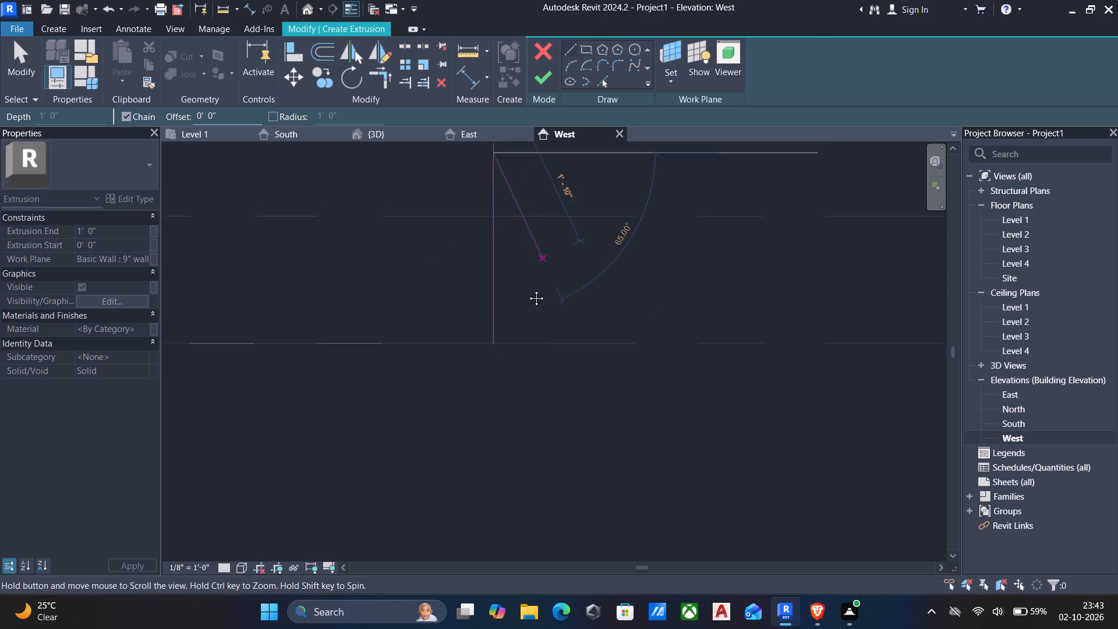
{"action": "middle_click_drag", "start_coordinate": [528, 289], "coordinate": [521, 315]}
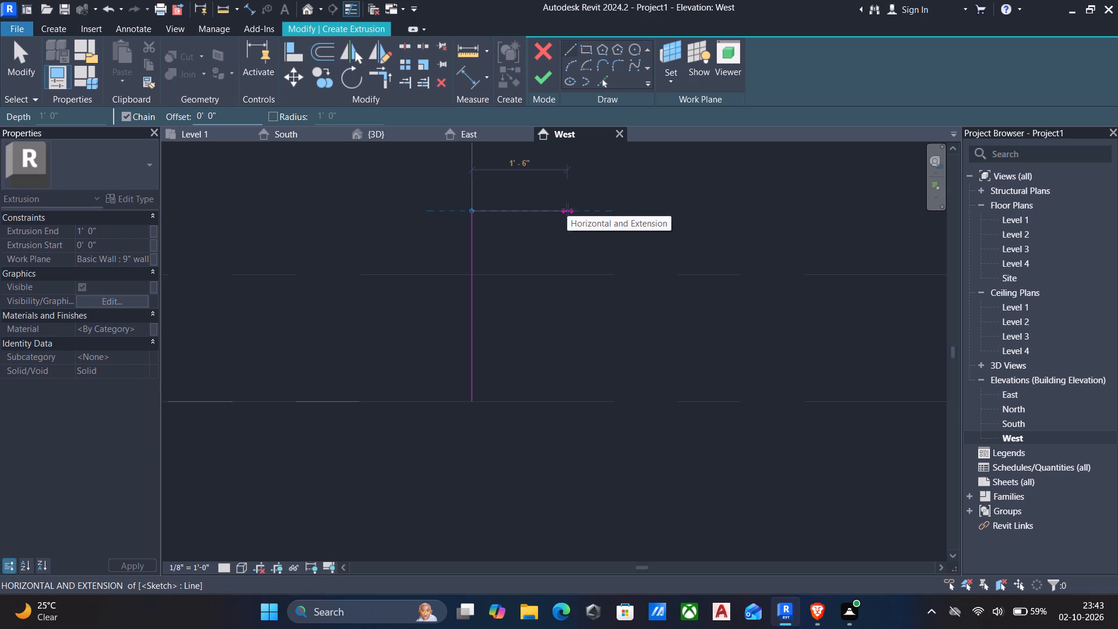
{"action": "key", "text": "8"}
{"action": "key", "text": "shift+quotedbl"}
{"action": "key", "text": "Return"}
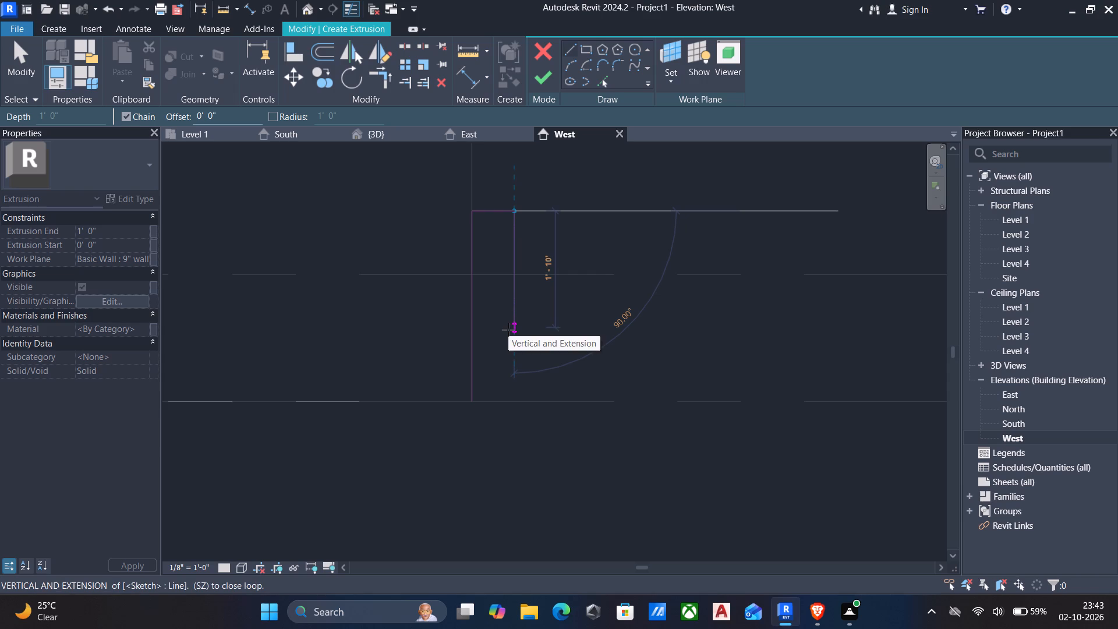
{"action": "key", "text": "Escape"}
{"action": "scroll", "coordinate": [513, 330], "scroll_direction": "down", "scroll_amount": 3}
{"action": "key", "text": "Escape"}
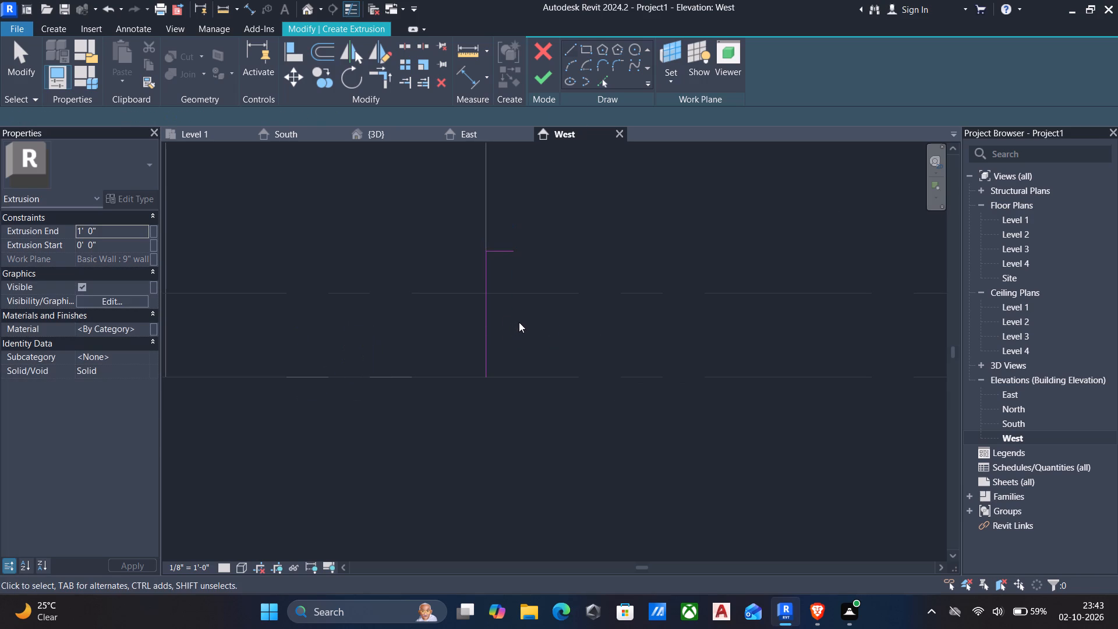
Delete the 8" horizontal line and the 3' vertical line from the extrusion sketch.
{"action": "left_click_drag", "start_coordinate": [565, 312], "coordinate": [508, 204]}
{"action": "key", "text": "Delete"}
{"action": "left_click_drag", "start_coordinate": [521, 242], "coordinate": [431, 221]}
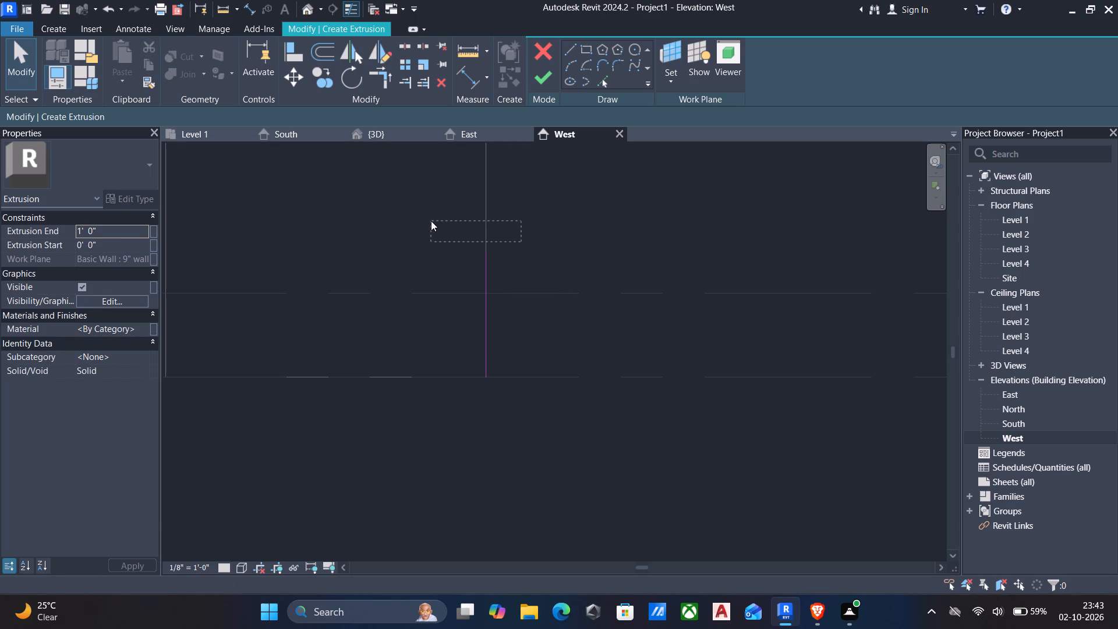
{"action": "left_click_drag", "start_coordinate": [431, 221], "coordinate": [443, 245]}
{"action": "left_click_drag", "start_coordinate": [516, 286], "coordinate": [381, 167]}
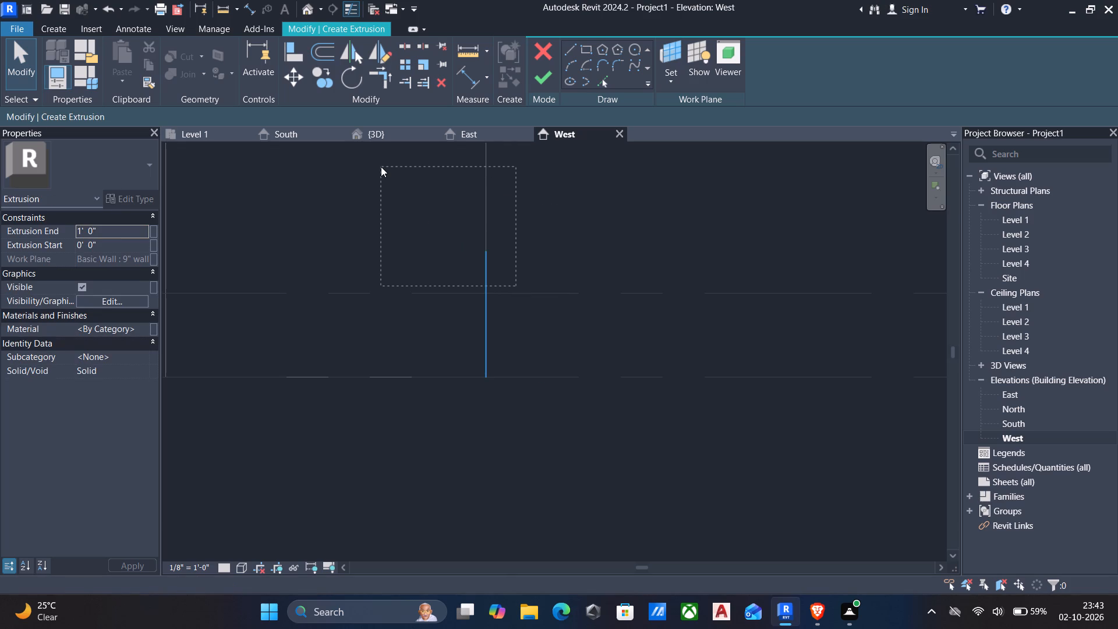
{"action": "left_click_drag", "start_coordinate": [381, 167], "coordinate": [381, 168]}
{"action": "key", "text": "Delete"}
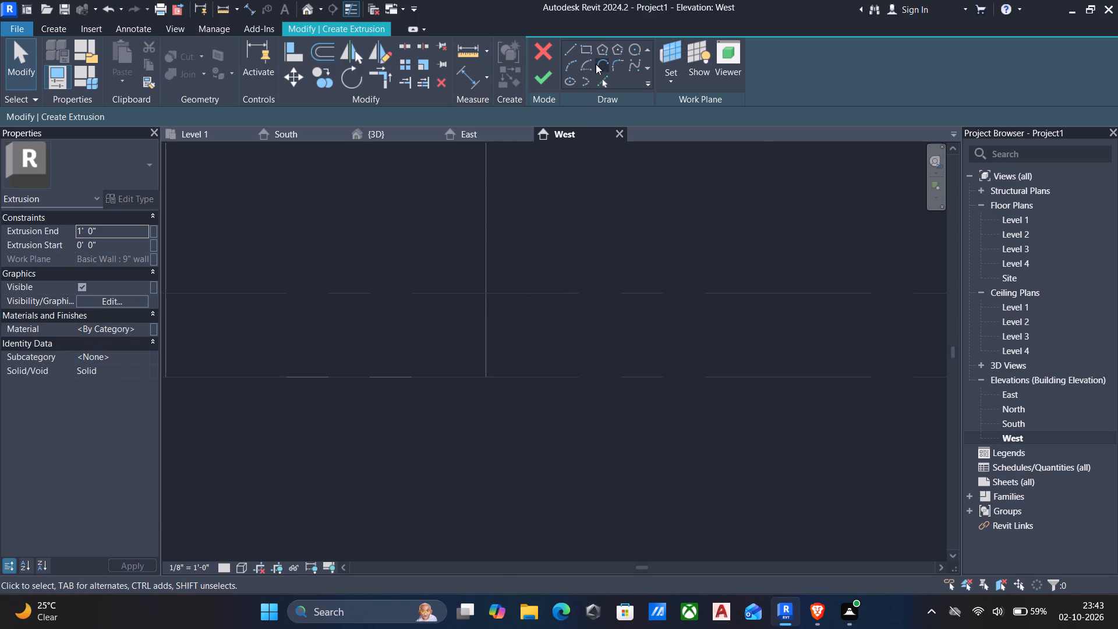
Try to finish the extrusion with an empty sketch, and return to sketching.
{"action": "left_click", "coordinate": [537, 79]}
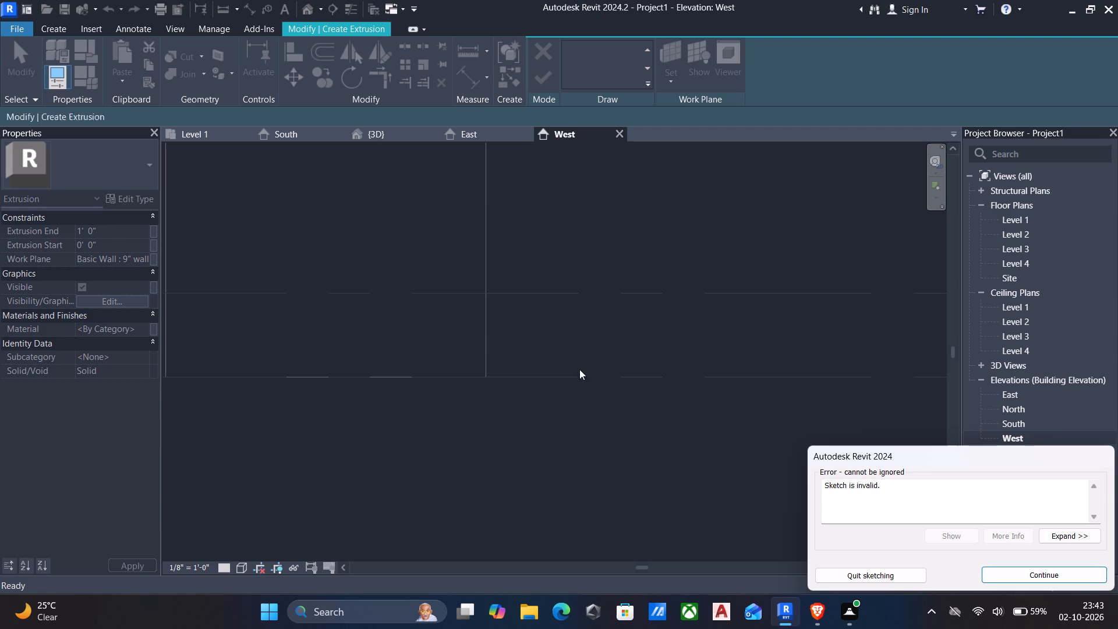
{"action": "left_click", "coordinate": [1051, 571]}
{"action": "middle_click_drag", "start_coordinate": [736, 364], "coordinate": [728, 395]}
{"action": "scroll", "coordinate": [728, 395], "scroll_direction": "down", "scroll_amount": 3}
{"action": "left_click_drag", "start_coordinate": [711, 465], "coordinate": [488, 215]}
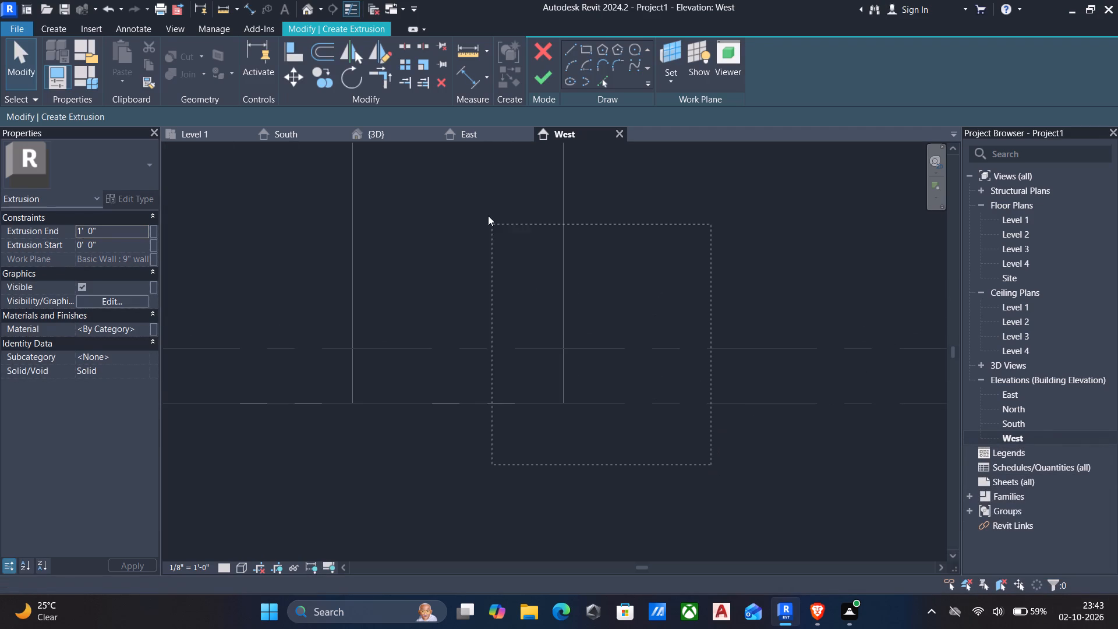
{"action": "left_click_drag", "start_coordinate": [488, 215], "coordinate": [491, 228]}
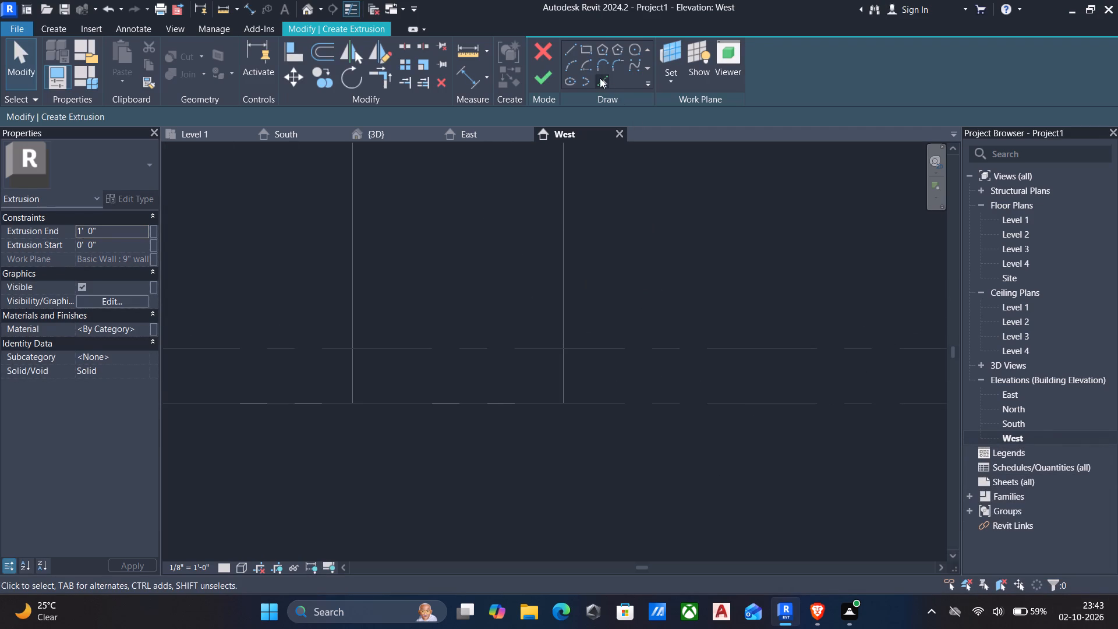
Sketch a 2' vertical line up the wall's edge from Level 1 to Level 2.
{"action": "left_click", "coordinate": [569, 48]}
{"action": "scroll", "coordinate": [593, 209], "scroll_direction": "down", "scroll_amount": 1}
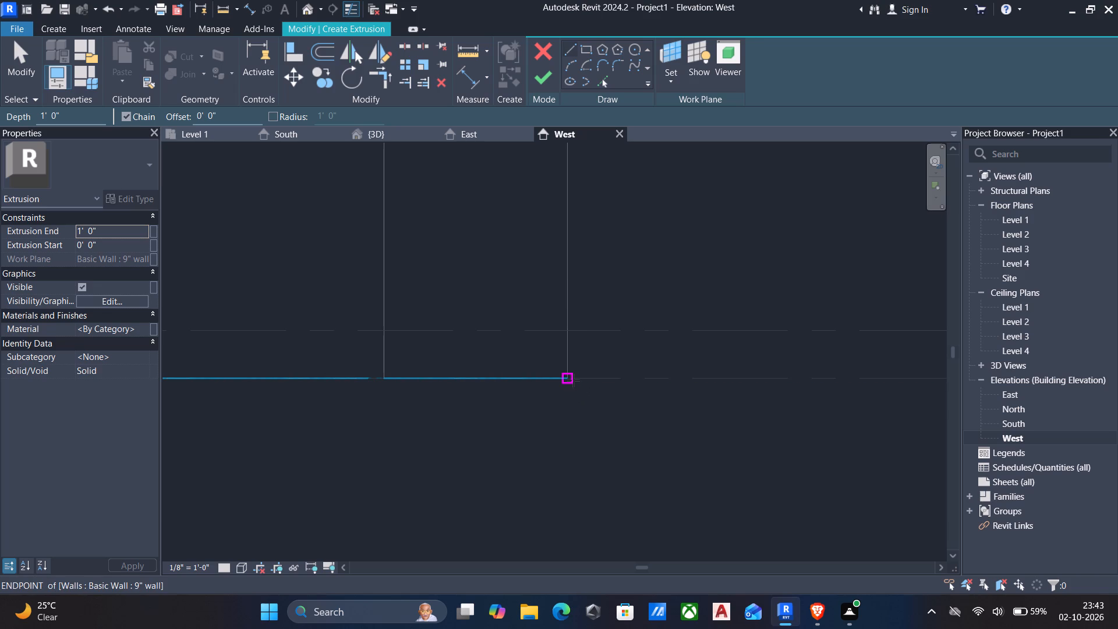
{"action": "scroll", "coordinate": [572, 380], "scroll_direction": "up", "scroll_amount": 3}
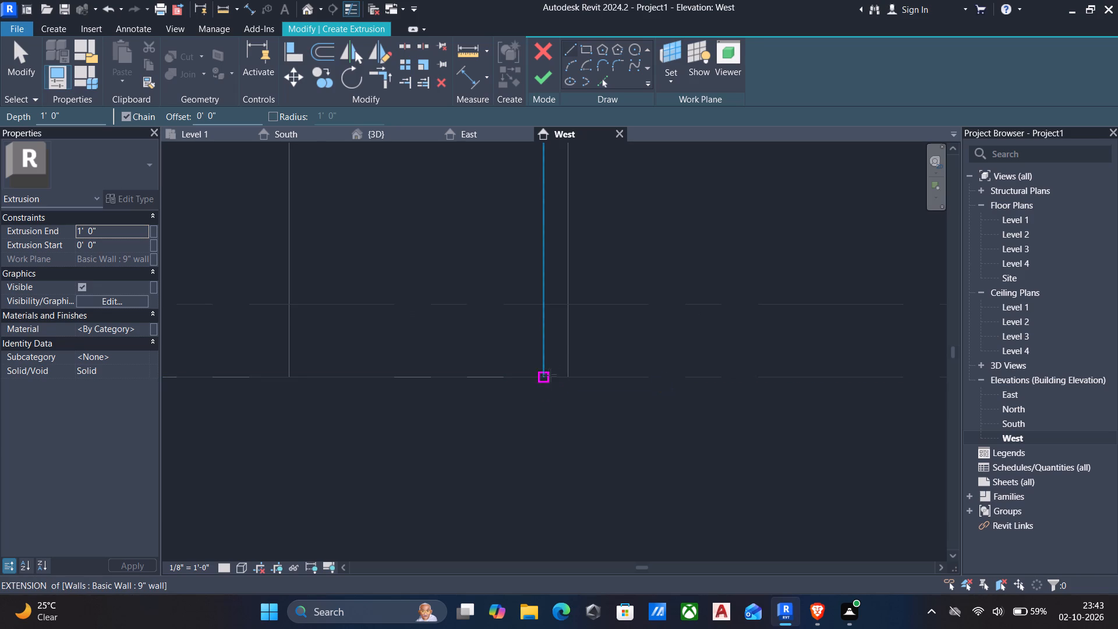
{"action": "left_click", "coordinate": [564, 380]}
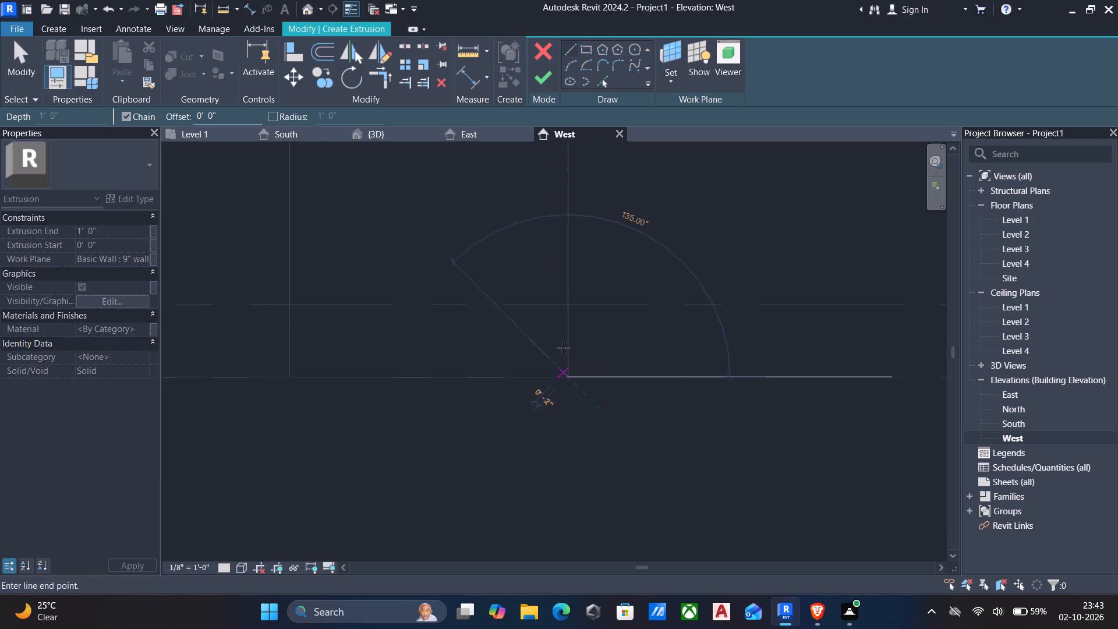
{"action": "left_click", "coordinate": [570, 306]}
Sketch a 1' line outward from the vertical line's upper end, followed by a vertical line down to Level 1.
{"action": "scroll", "coordinate": [570, 306], "scroll_direction": "up", "scroll_amount": 4}
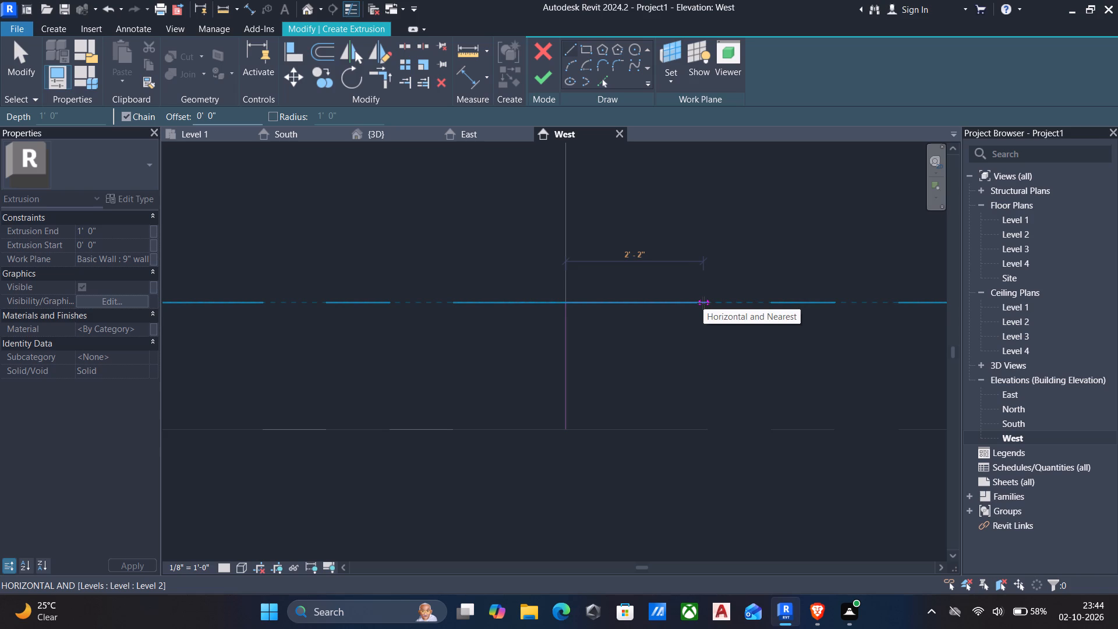
{"action": "key", "text": "1"}
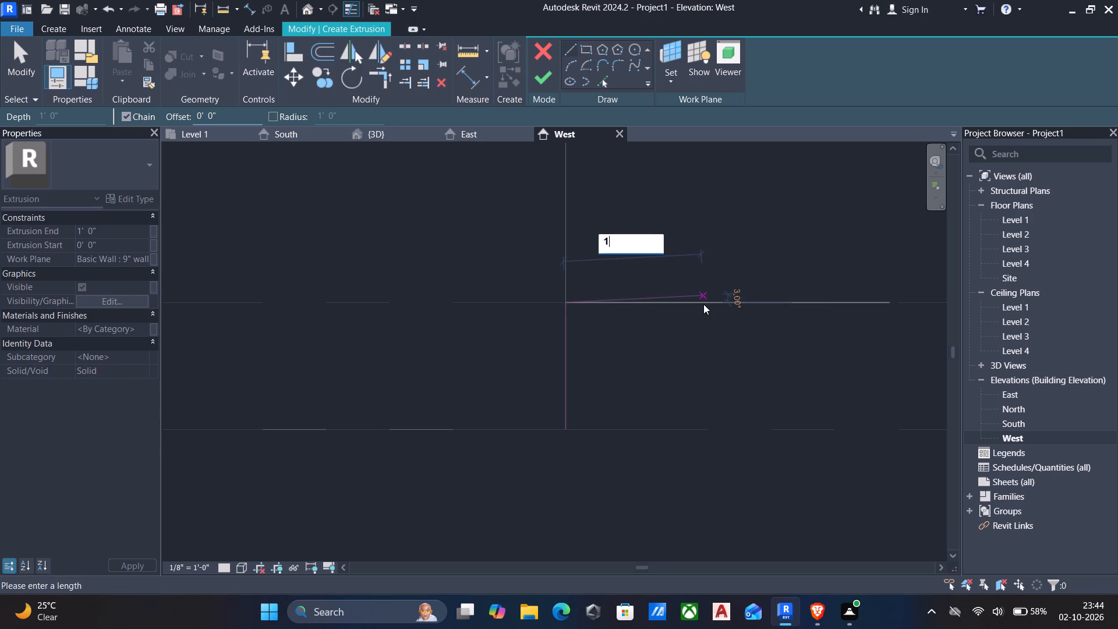
{"action": "key", "text": "apostrophe"}
{"action": "key", "text": "Return"}
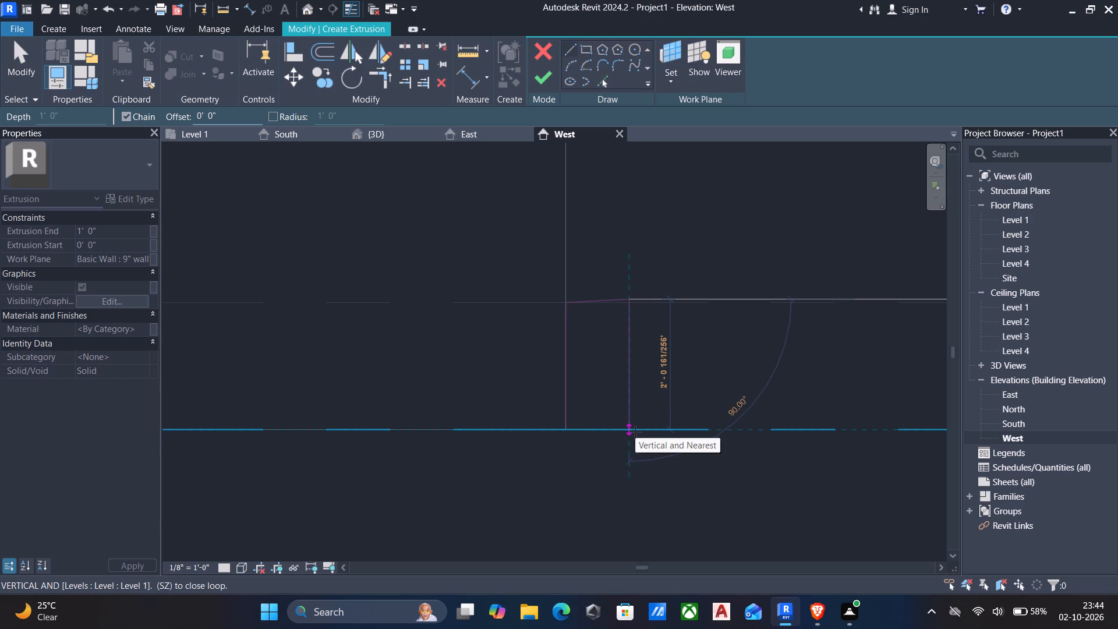
{"action": "left_click", "coordinate": [635, 432]}
{"action": "key", "text": "Escape"}
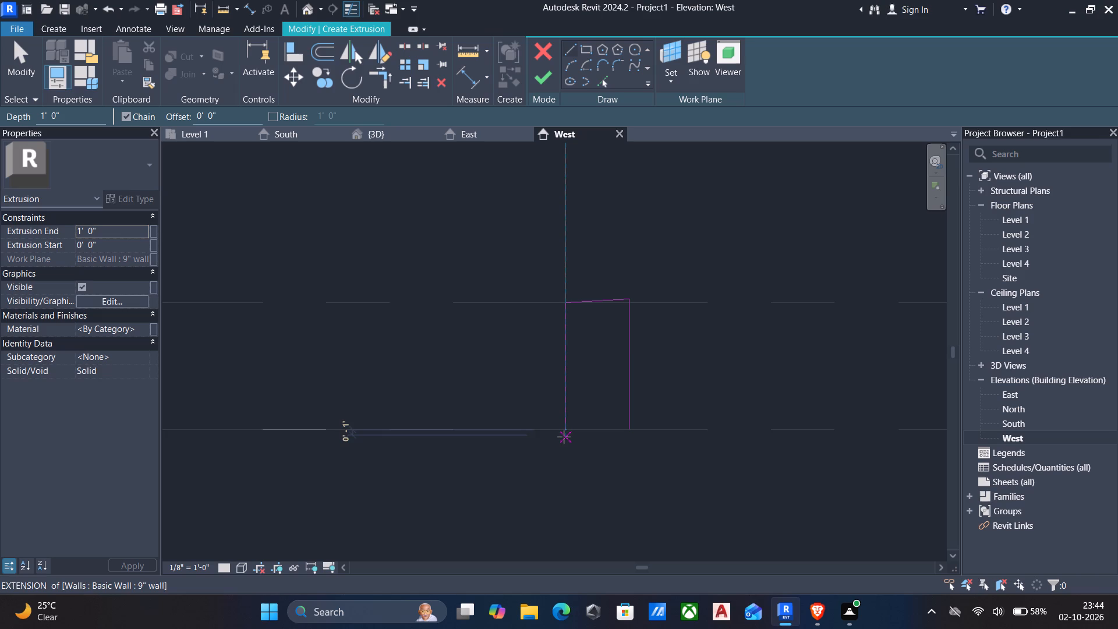
Sketch connected lines from the wall's base corner: 3' along Level 1, 2' up to Level 2, and 2' back to the inner vertical line.
{"action": "left_click", "coordinate": [564, 435]}
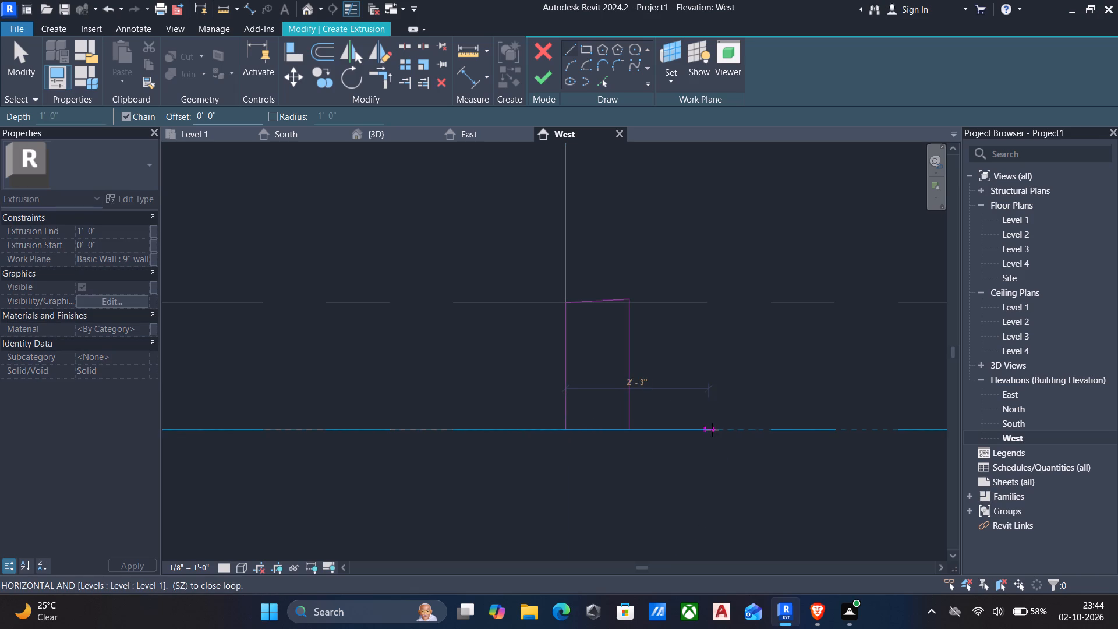
{"action": "key", "text": "3"}
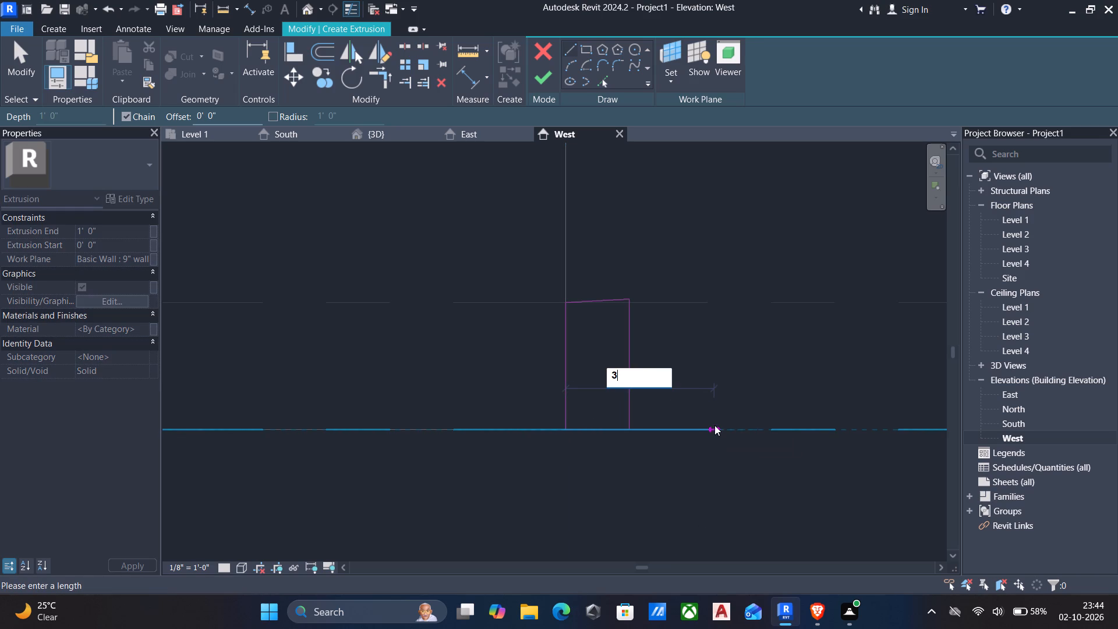
{"action": "key", "text": "apostrophe"}
{"action": "key", "text": "Return"}
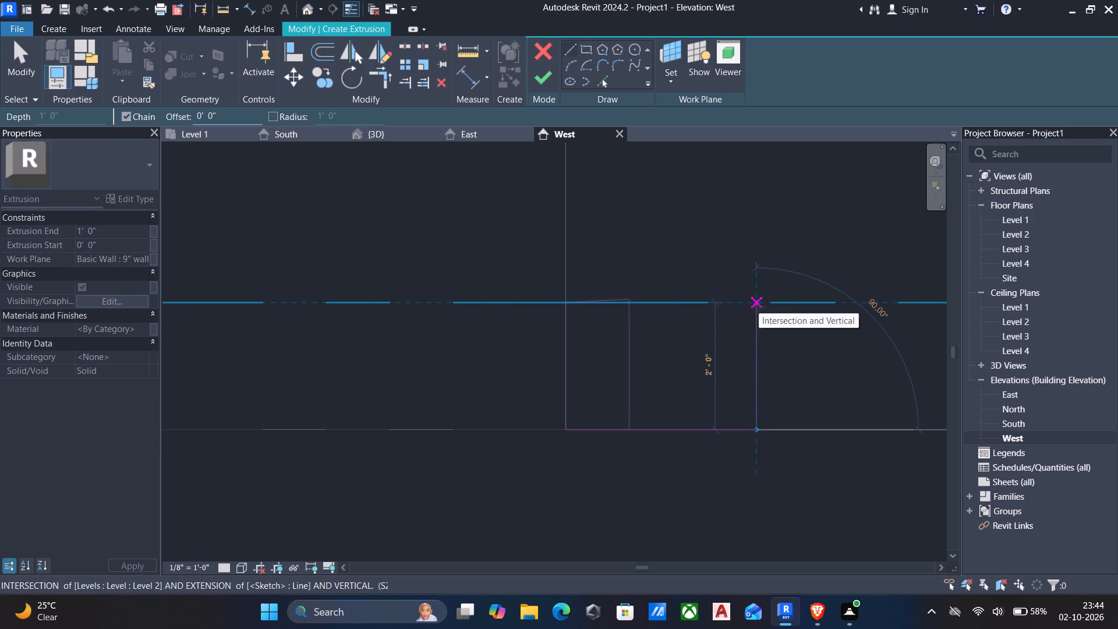
{"action": "left_click", "coordinate": [759, 307]}
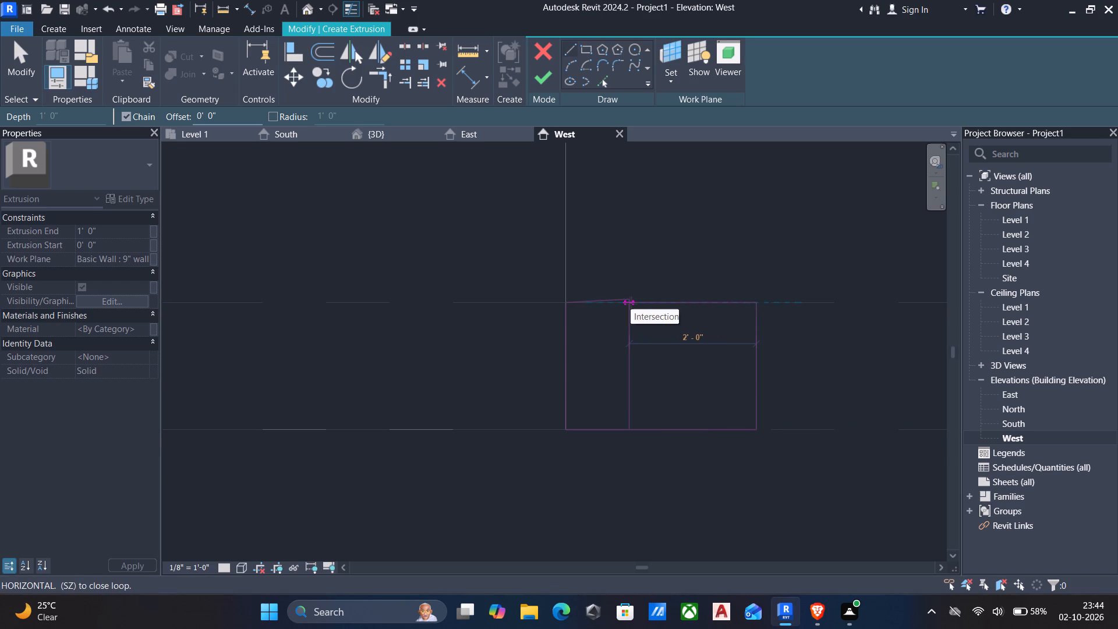
{"action": "left_click", "coordinate": [631, 303]}
{"action": "key", "text": "Escape"}
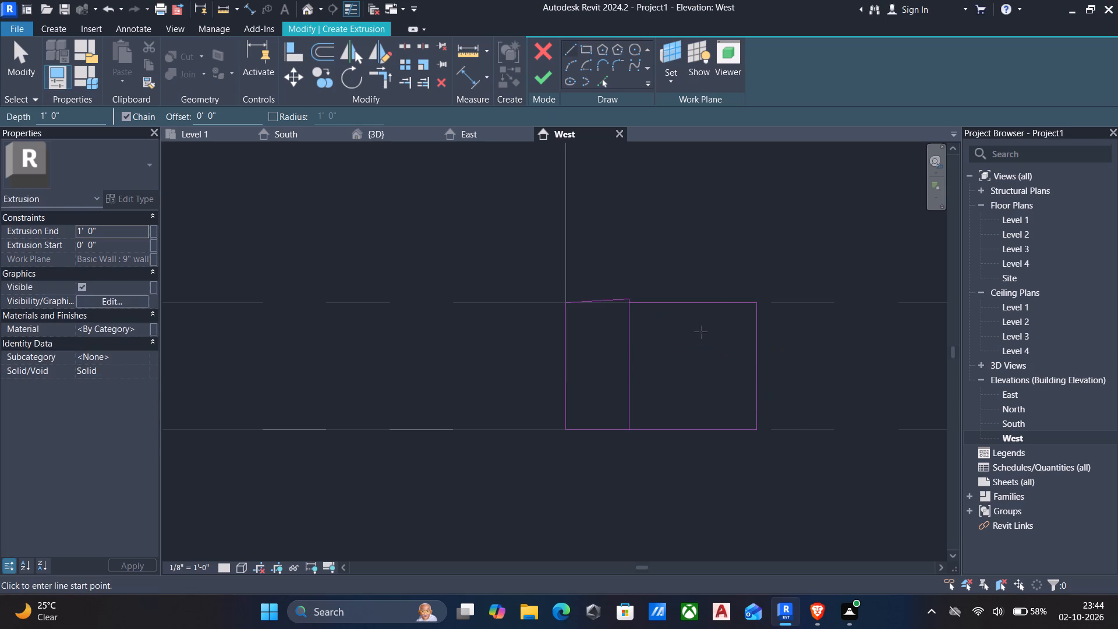
Delete the slightly sloping 1' line between the wall's edge and the inner vertical line.
{"action": "scroll", "coordinate": [607, 299], "scroll_direction": "up", "scroll_amount": 10}
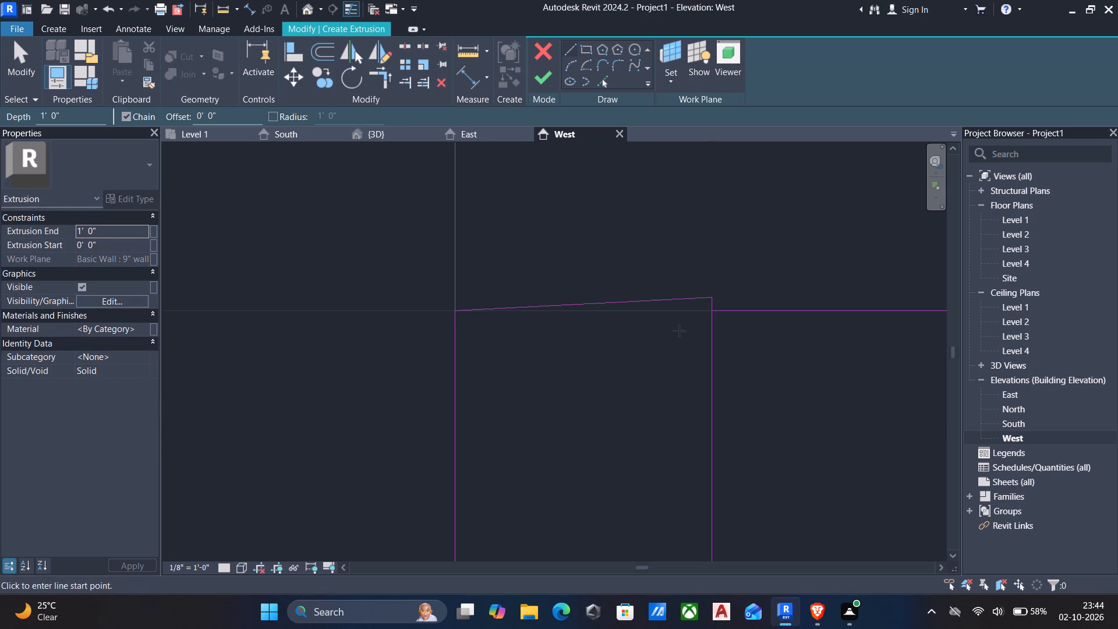
{"action": "left_click", "coordinate": [692, 301]}
{"action": "key", "text": "Delete"}
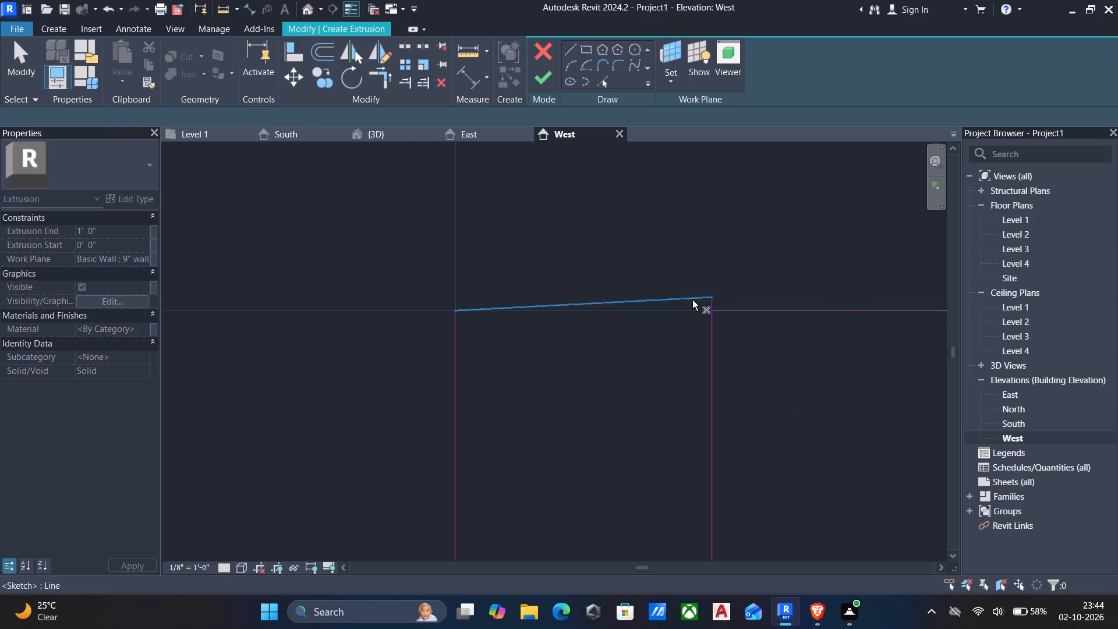
{"action": "left_click", "coordinate": [693, 299]}
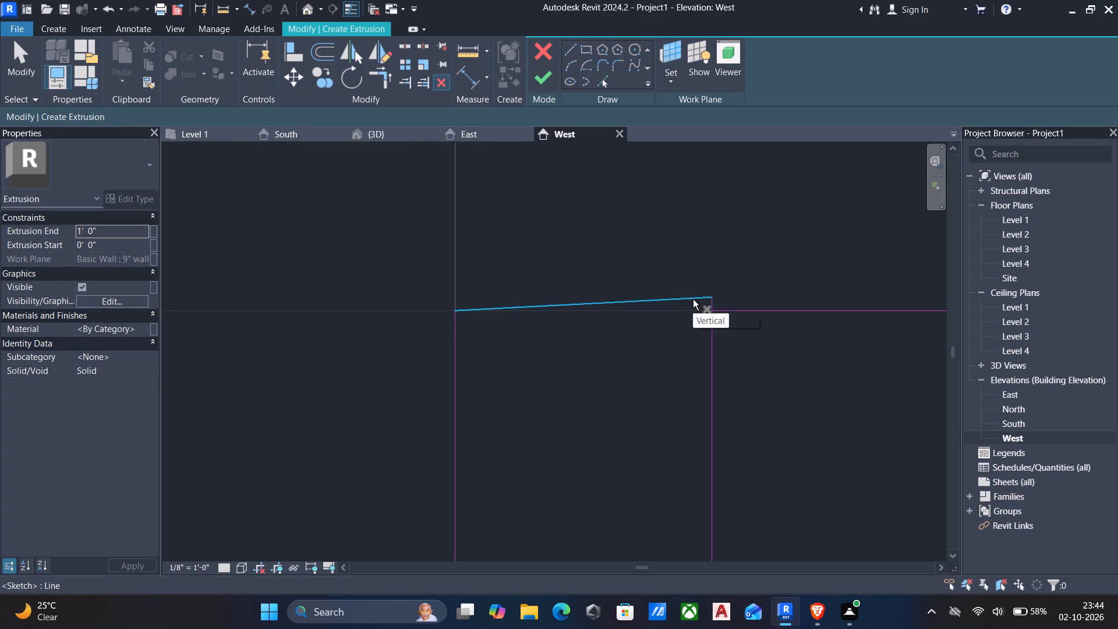
{"action": "key", "text": "Delete"}
Trim the inner vertical line to a corner with the horizontal line at Level 2.
{"action": "scroll", "coordinate": [724, 336], "scroll_direction": "down", "scroll_amount": 3}
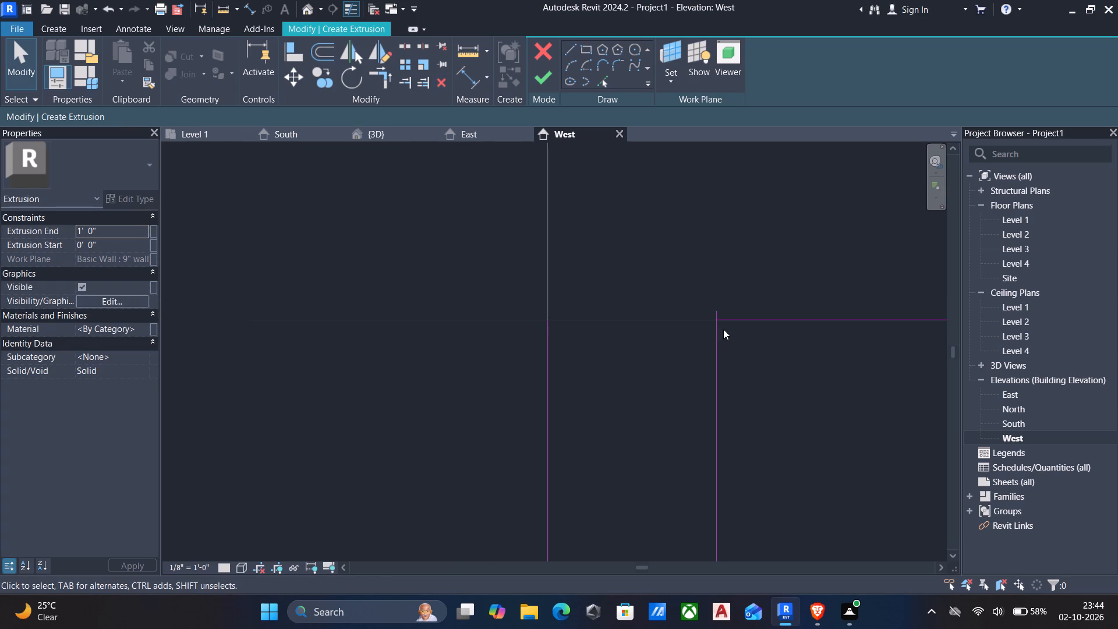
{"action": "scroll", "coordinate": [716, 321], "scroll_direction": "up", "scroll_amount": 3}
{"action": "type", "text": "tr"}
{"action": "scroll", "coordinate": [716, 324], "scroll_direction": "up", "scroll_amount": 3}
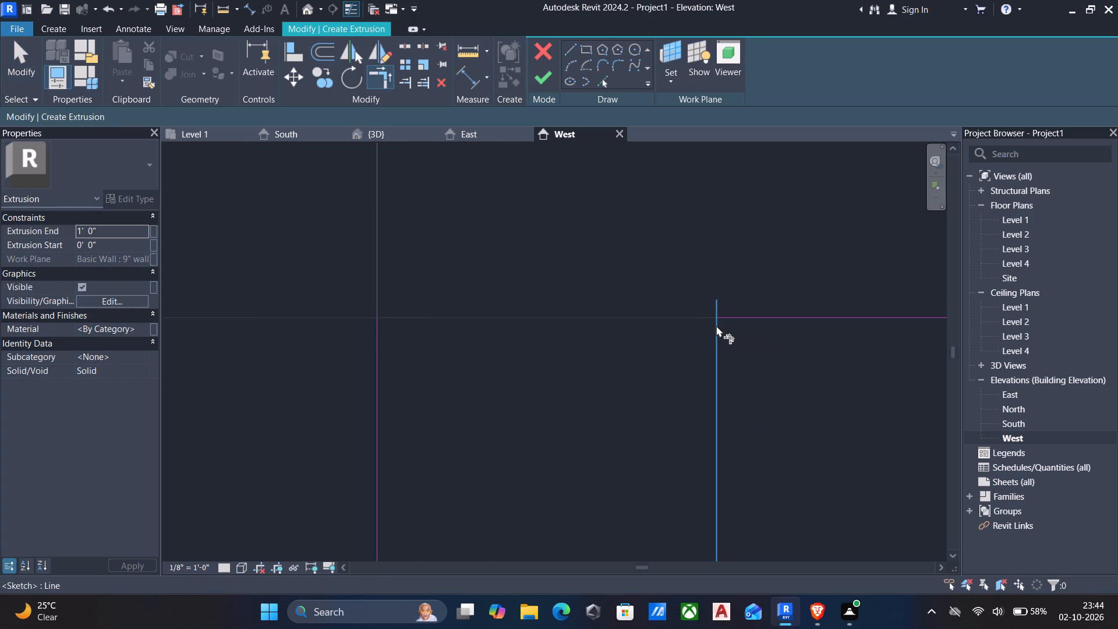
{"action": "scroll", "coordinate": [716, 326], "scroll_direction": "up", "scroll_amount": 1}
{"action": "left_click", "coordinate": [719, 373]}
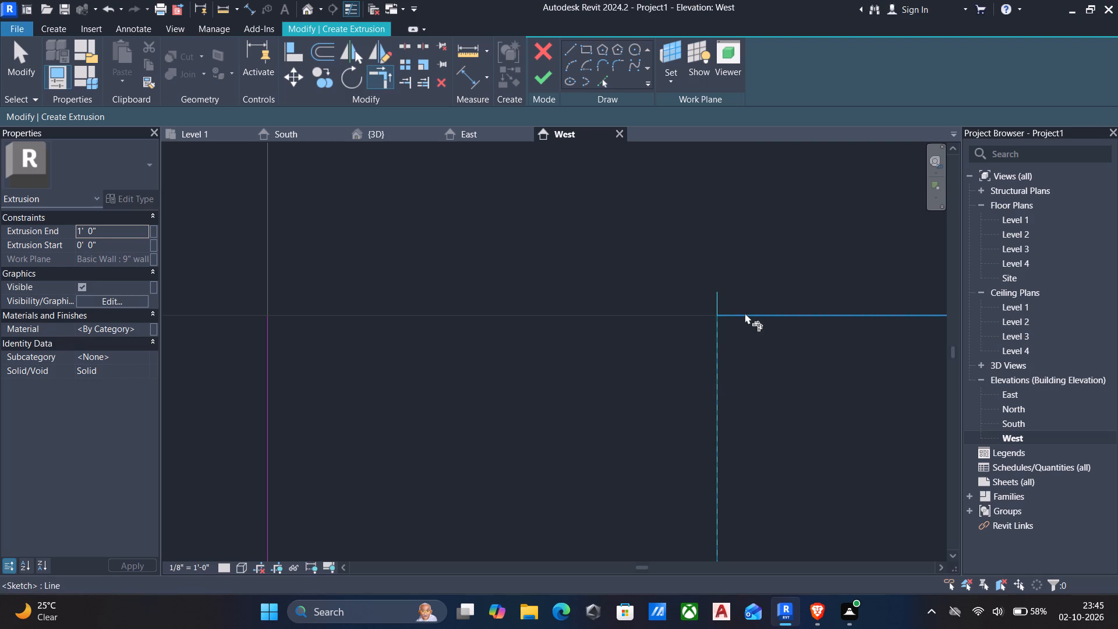
{"action": "left_click", "coordinate": [745, 313]}
{"action": "scroll", "coordinate": [745, 317], "scroll_direction": "down", "scroll_amount": 3}
{"action": "key", "text": "Escape"}
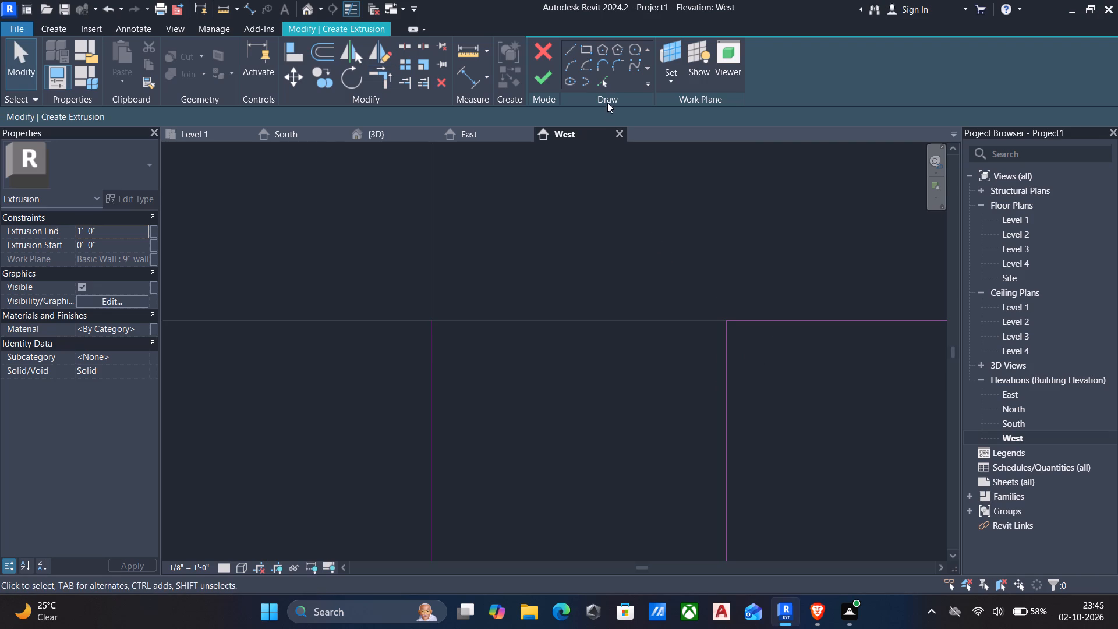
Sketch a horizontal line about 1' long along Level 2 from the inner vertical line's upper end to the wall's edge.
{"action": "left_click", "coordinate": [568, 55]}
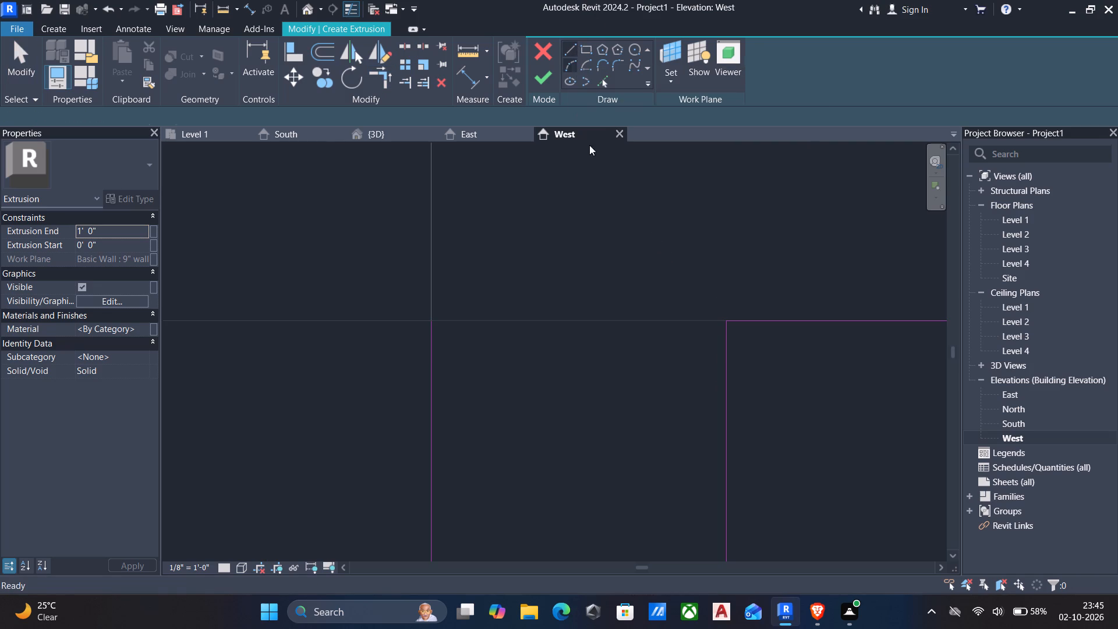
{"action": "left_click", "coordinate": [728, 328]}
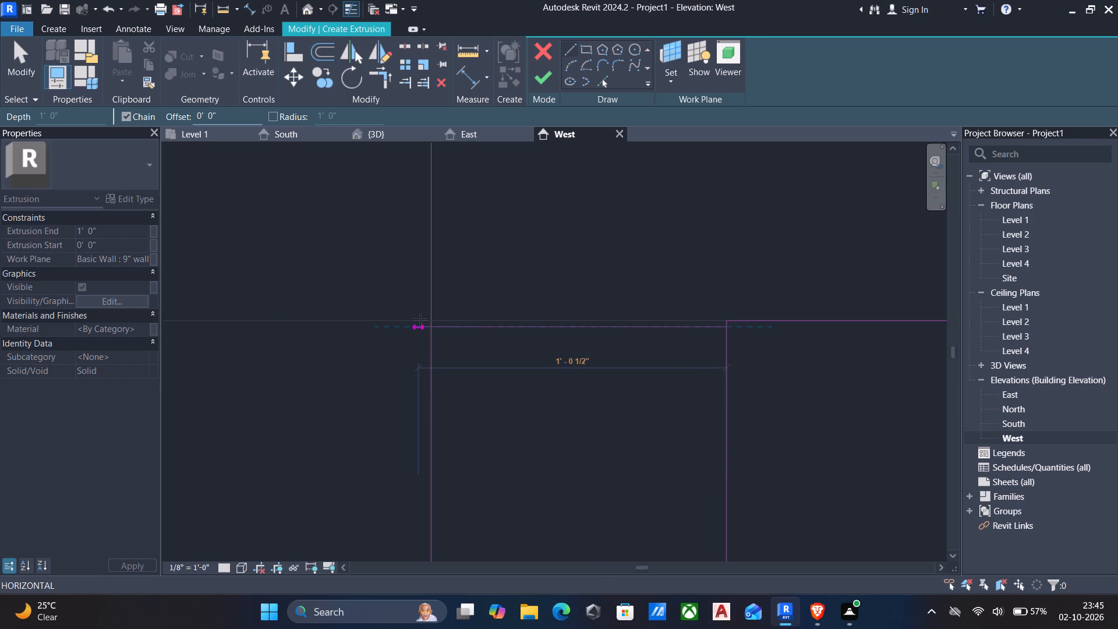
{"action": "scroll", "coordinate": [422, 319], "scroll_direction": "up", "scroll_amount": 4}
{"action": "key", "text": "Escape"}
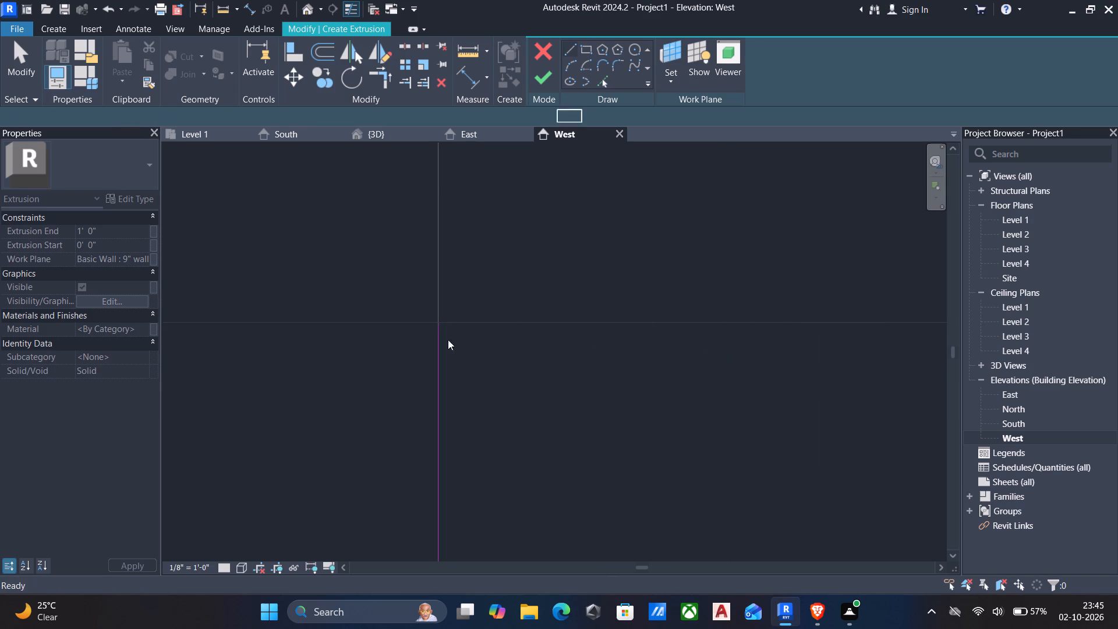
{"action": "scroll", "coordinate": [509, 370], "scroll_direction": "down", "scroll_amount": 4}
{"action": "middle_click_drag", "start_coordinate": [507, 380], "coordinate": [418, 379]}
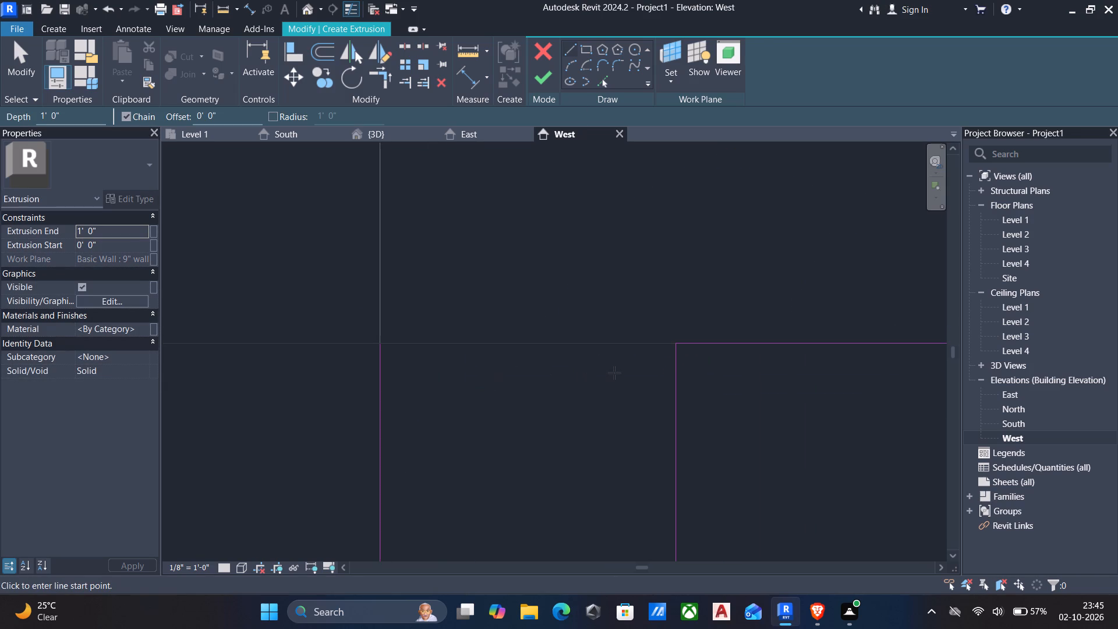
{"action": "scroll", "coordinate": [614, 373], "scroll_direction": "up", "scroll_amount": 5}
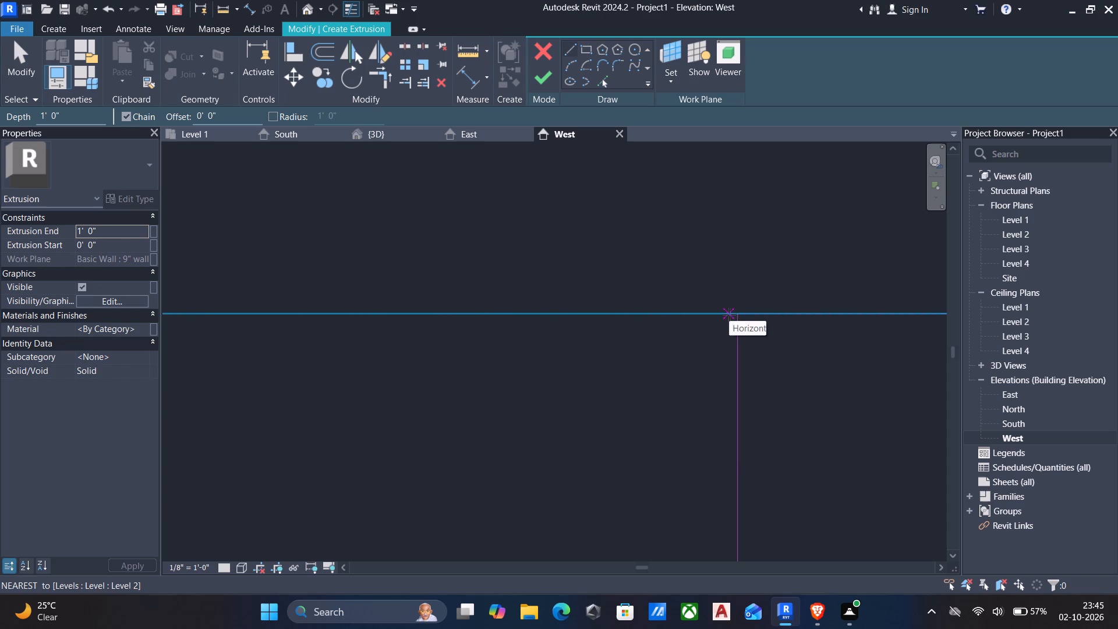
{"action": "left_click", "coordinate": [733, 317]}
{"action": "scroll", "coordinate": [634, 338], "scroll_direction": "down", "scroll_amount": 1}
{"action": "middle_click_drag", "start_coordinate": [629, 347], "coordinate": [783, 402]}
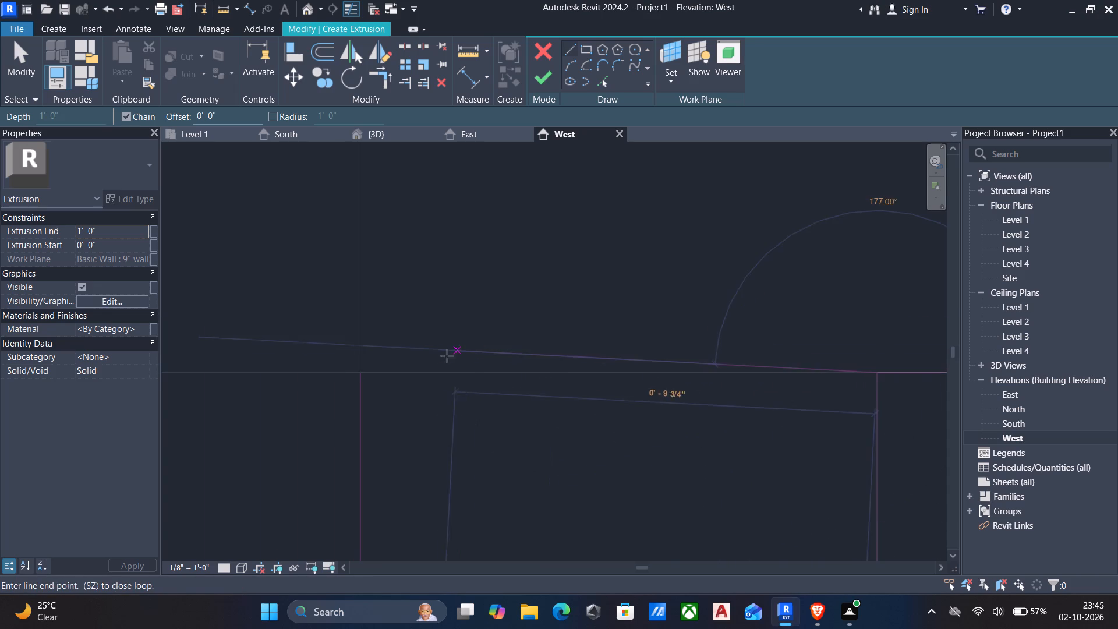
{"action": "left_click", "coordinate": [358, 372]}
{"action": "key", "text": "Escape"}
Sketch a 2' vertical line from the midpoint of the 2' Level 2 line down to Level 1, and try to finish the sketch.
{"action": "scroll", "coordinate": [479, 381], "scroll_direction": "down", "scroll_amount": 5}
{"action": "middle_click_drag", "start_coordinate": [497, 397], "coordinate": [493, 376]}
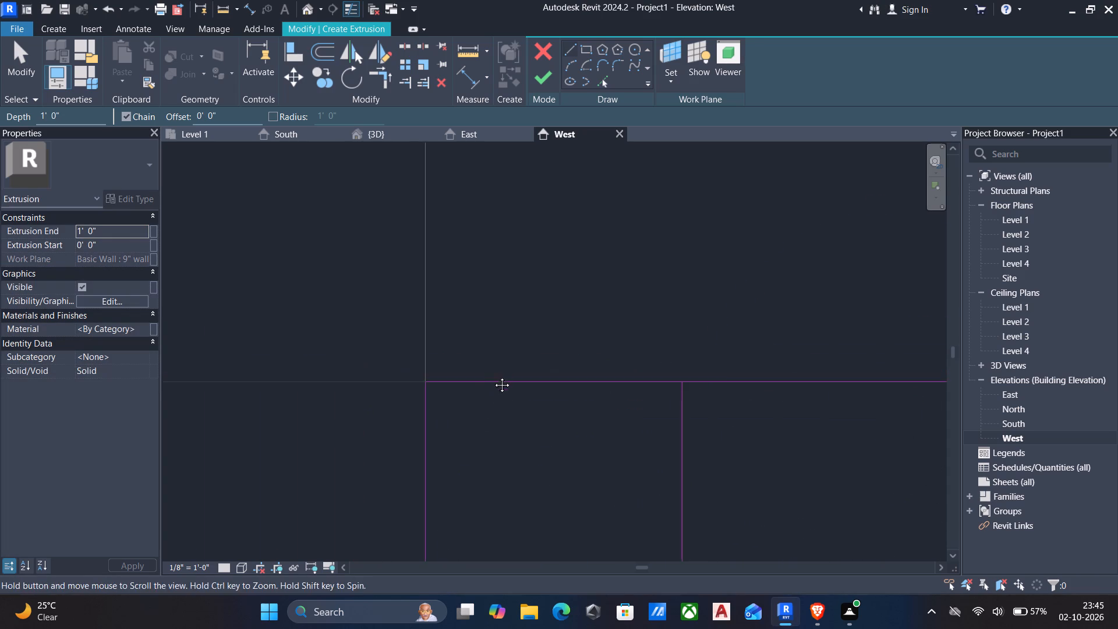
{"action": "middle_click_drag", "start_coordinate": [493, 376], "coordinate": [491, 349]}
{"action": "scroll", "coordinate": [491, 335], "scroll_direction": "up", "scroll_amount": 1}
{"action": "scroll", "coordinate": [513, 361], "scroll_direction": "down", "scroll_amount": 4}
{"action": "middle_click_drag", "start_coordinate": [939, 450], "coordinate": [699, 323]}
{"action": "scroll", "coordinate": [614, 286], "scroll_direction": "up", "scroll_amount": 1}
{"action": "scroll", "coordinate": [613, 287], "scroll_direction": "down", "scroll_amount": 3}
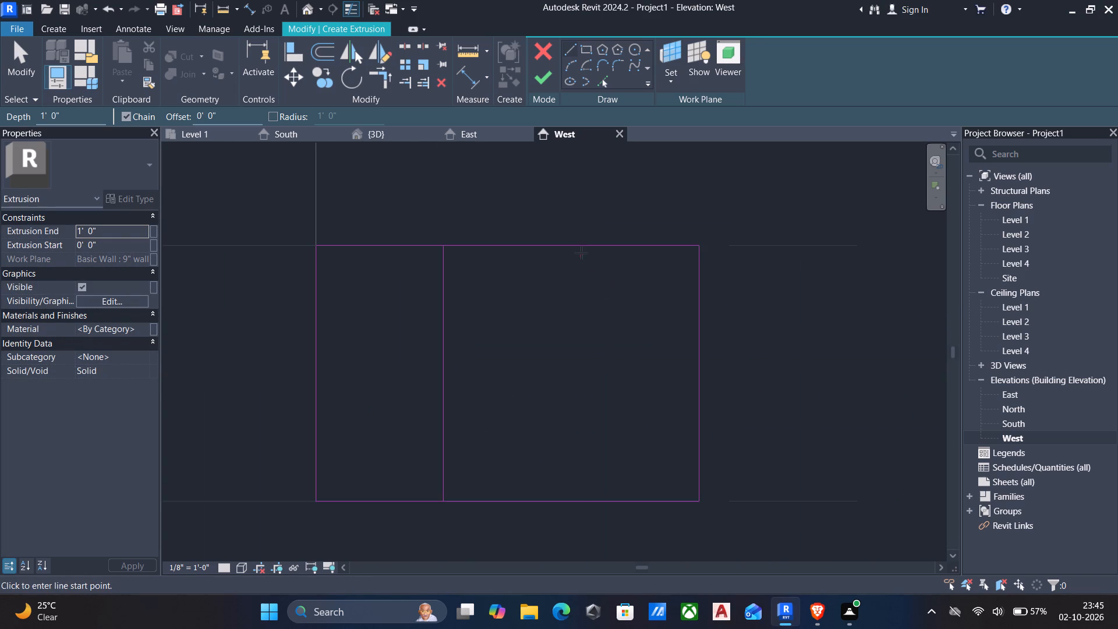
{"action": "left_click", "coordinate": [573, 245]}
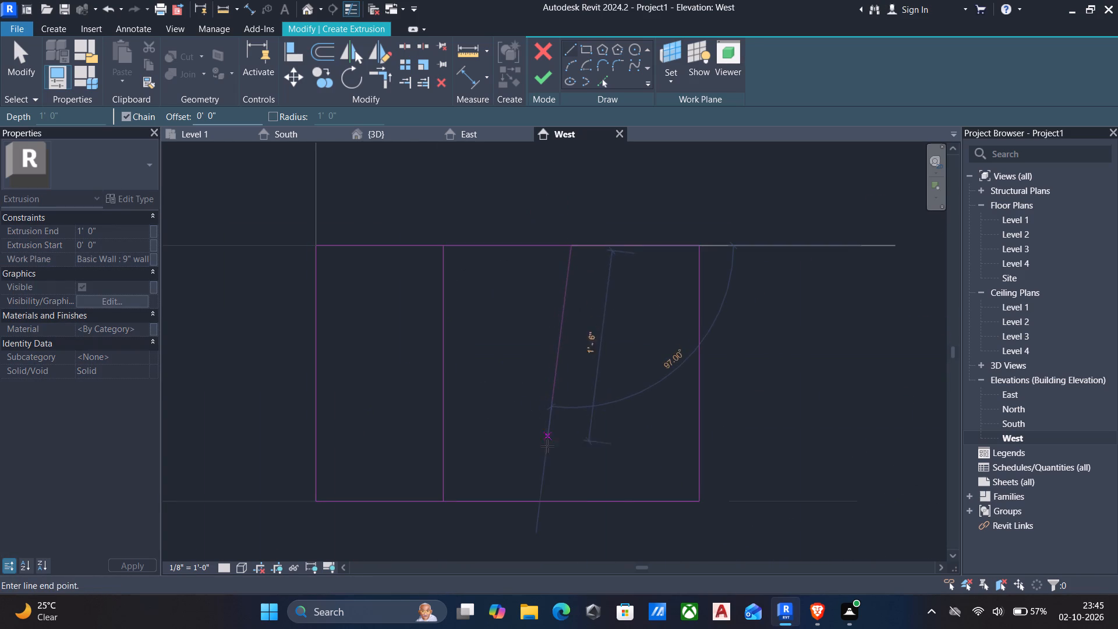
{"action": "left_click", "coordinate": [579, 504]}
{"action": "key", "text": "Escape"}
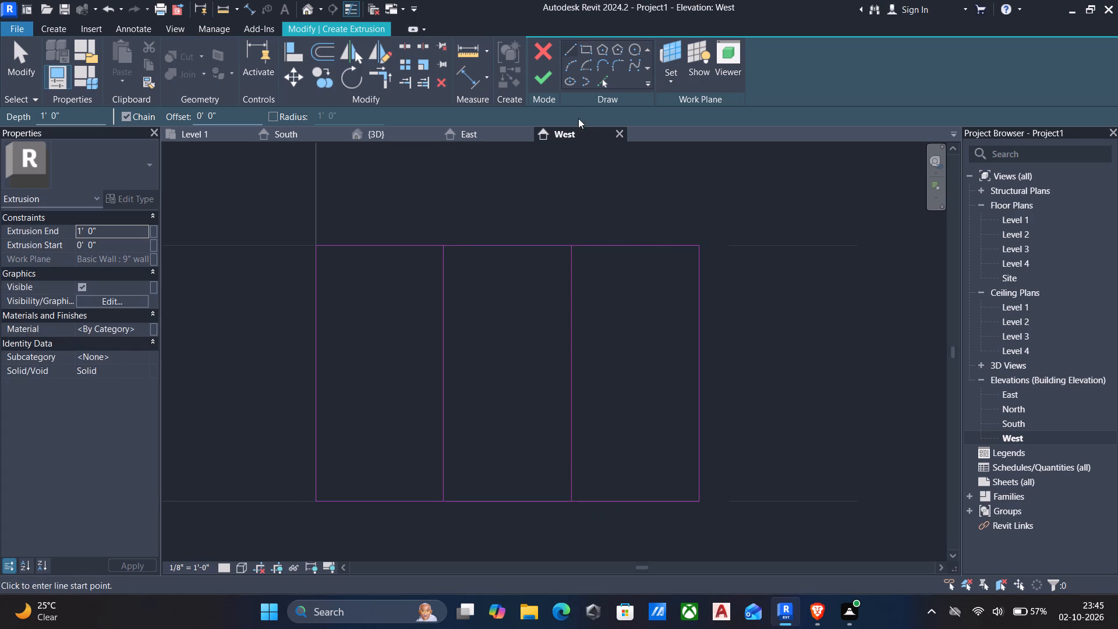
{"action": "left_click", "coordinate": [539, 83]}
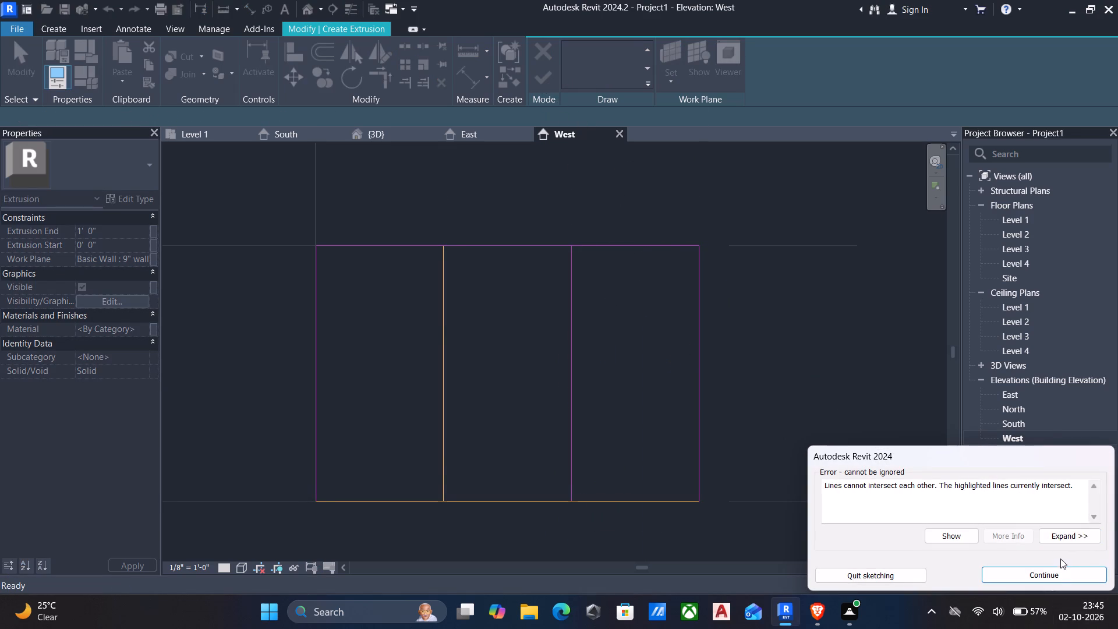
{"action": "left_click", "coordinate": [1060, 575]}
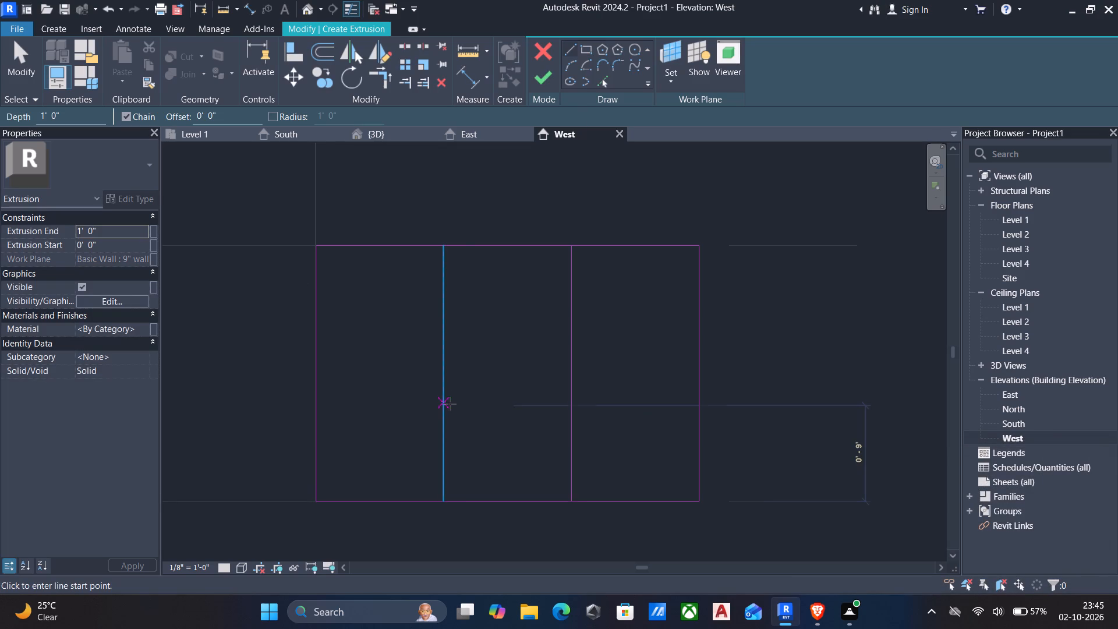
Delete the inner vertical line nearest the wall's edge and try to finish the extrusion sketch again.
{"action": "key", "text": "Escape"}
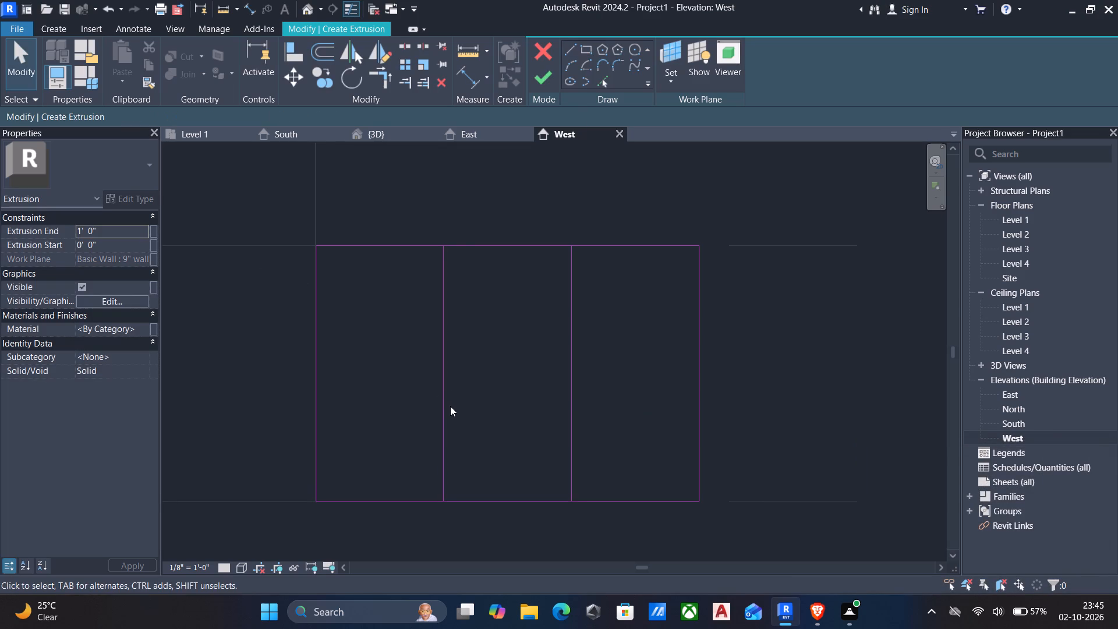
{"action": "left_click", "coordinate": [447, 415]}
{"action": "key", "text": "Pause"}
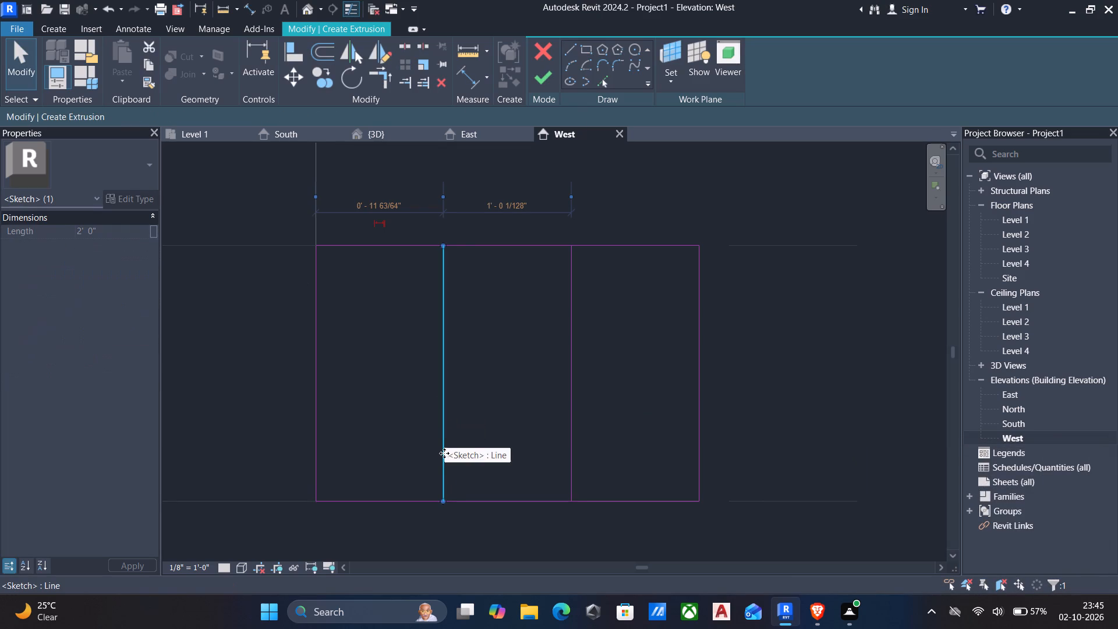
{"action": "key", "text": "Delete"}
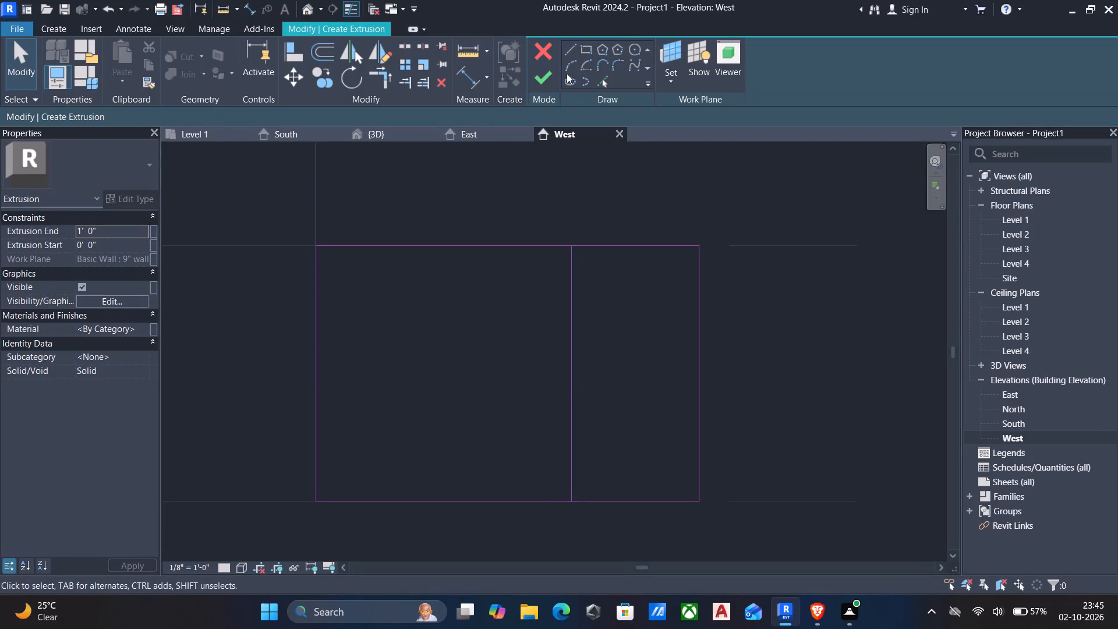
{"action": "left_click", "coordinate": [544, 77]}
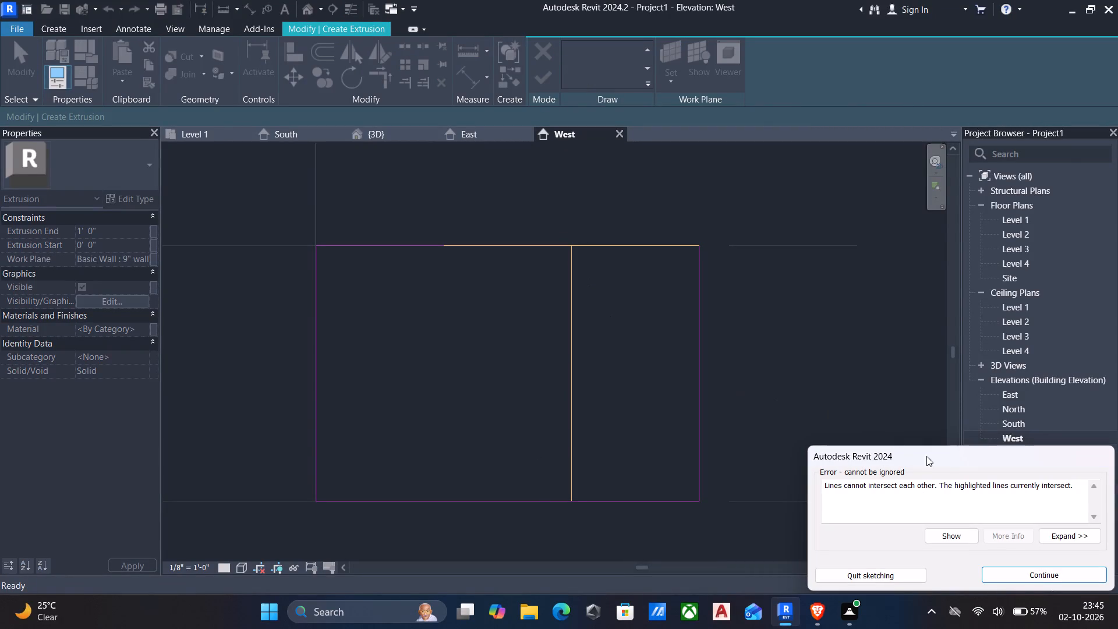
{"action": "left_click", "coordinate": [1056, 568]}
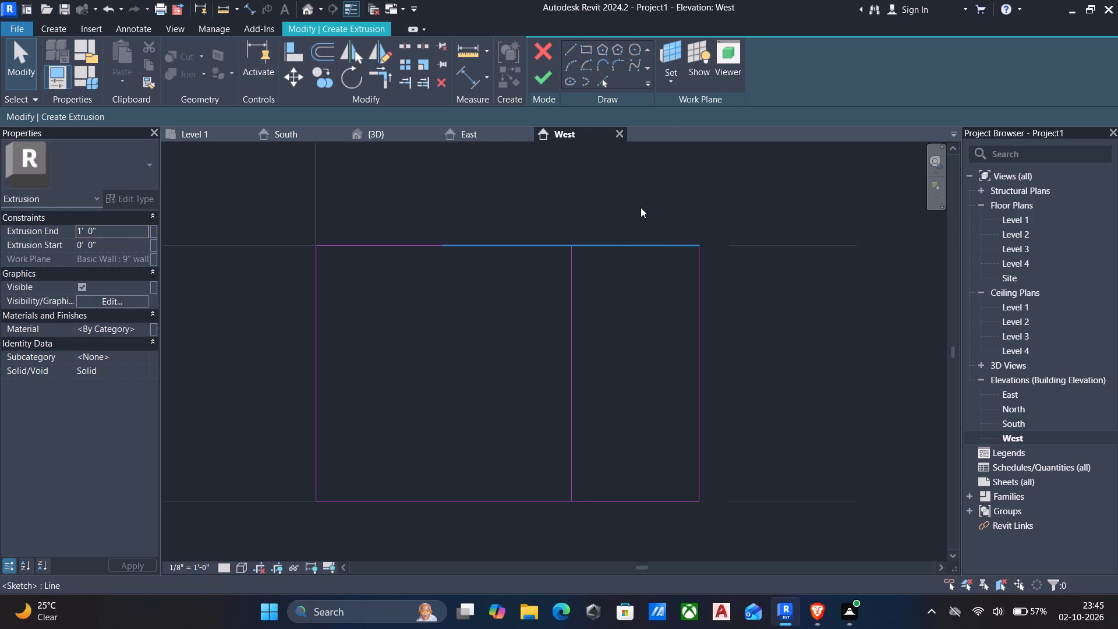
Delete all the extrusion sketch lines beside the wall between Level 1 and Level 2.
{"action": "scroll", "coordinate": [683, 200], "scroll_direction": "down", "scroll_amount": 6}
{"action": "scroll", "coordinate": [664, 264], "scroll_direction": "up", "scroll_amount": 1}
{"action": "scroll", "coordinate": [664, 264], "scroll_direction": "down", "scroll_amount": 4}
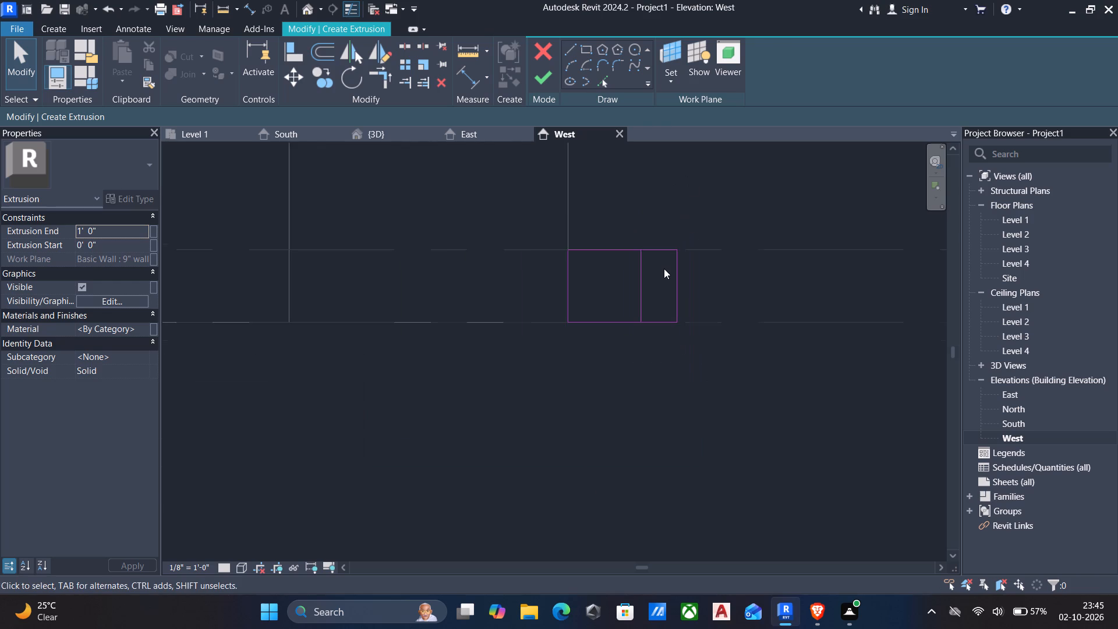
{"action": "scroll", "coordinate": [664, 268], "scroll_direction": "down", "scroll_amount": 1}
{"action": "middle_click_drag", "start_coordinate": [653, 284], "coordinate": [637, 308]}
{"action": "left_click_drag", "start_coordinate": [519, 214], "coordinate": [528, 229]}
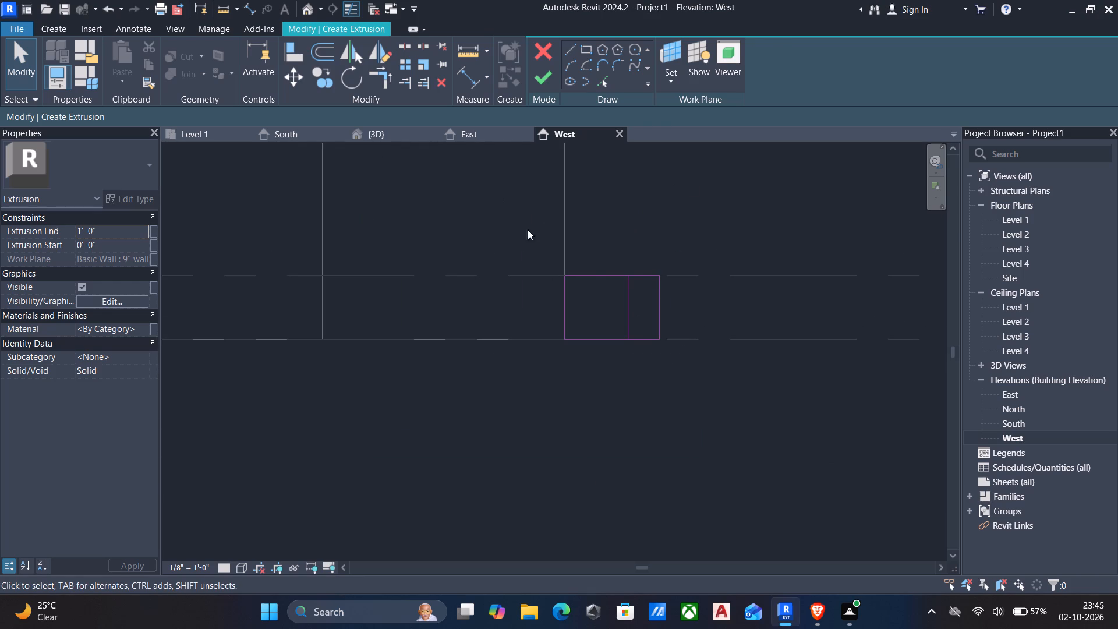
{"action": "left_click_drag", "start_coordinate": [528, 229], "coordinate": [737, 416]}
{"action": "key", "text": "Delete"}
Switch from the West elevation to the {3D} view of the walls.
{"action": "scroll", "coordinate": [737, 374], "scroll_direction": "down", "scroll_amount": 4}
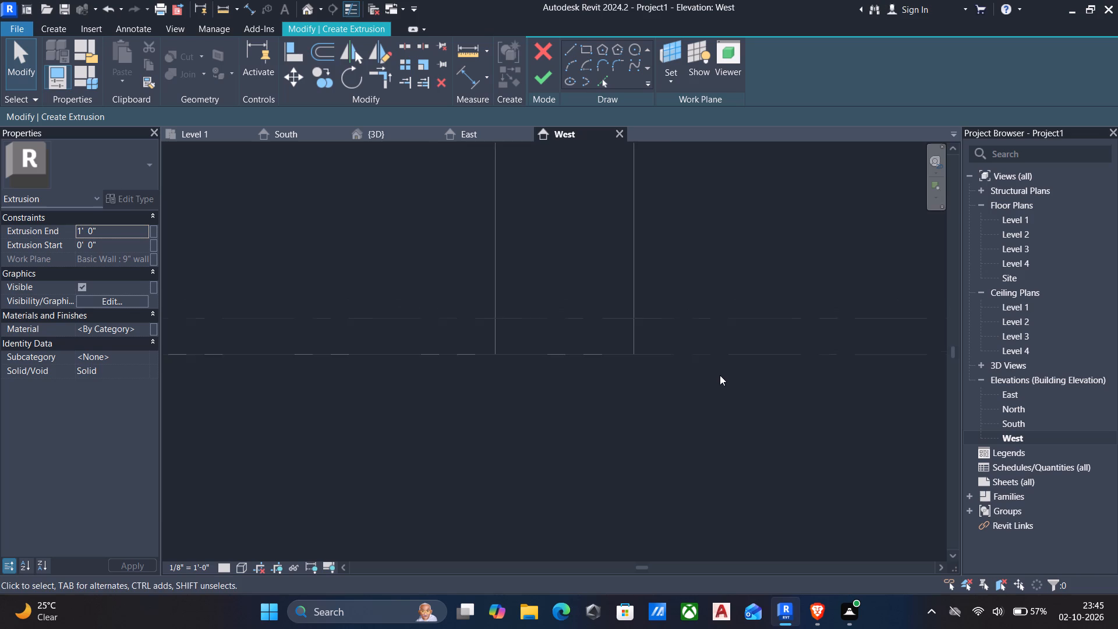
{"action": "middle_click_drag", "start_coordinate": [719, 374], "coordinate": [649, 448]}
{"action": "scroll", "coordinate": [629, 442], "scroll_direction": "down", "scroll_amount": 4}
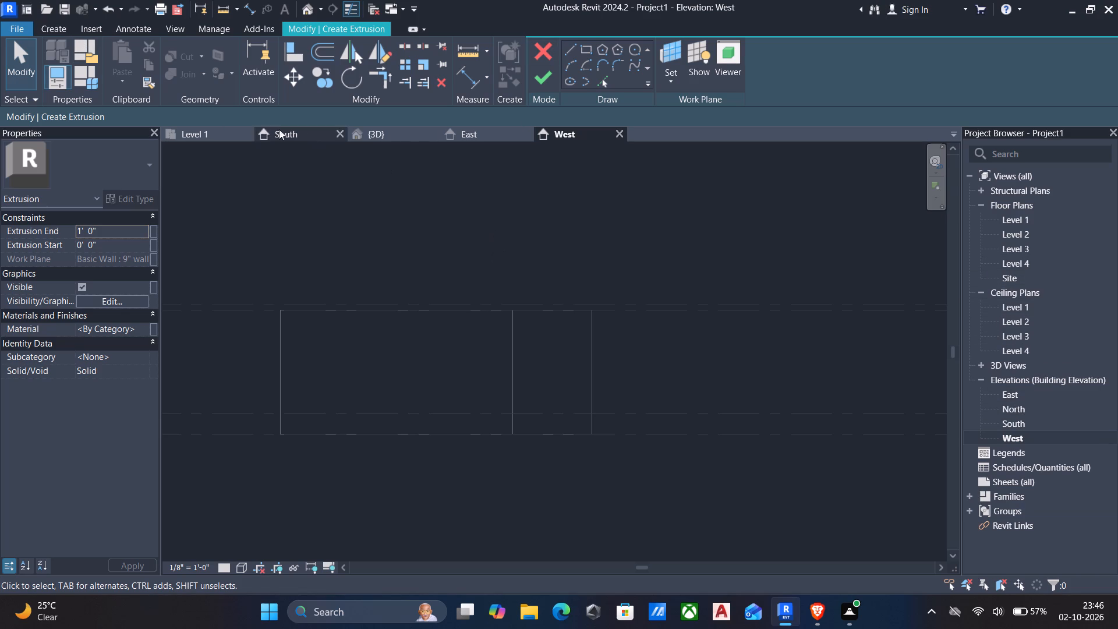
{"action": "left_click", "coordinate": [369, 133]}
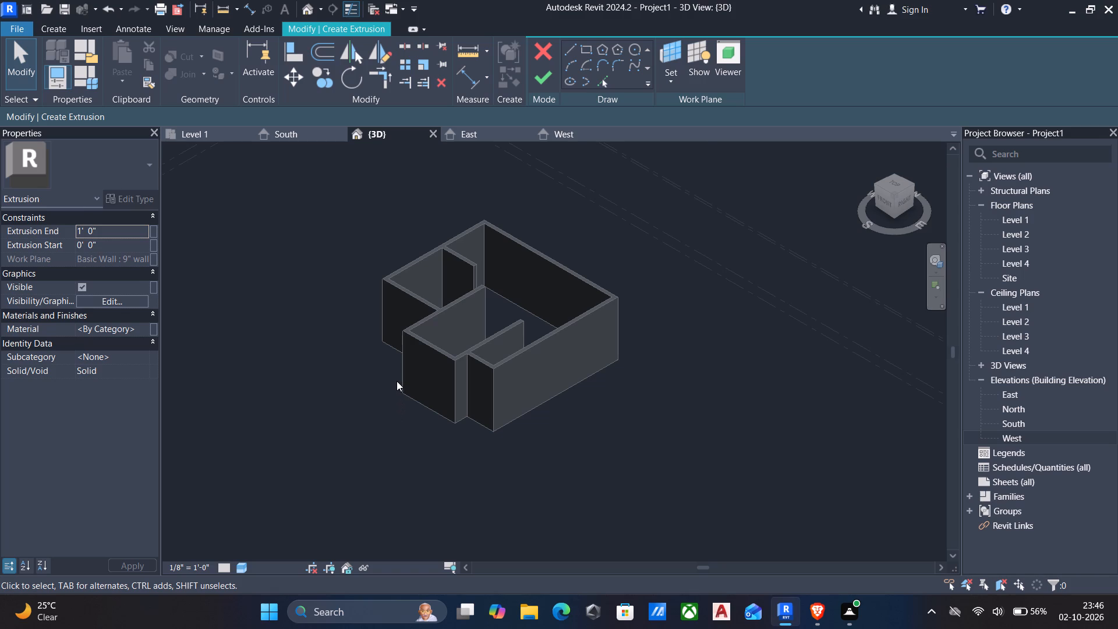
{"action": "scroll", "coordinate": [397, 381], "scroll_direction": "up", "scroll_amount": 1}
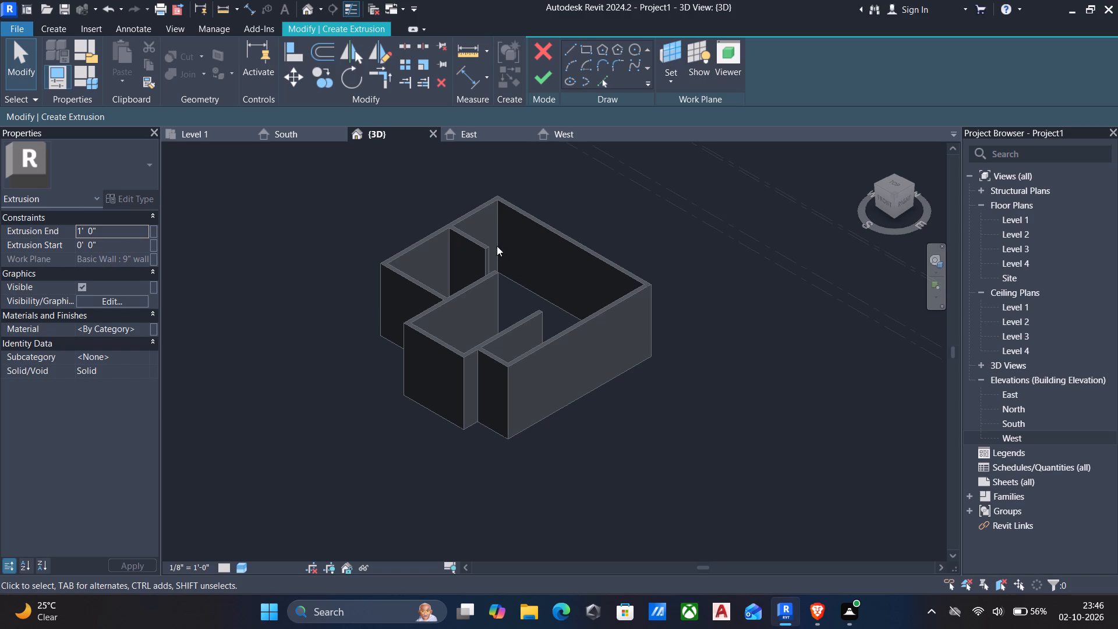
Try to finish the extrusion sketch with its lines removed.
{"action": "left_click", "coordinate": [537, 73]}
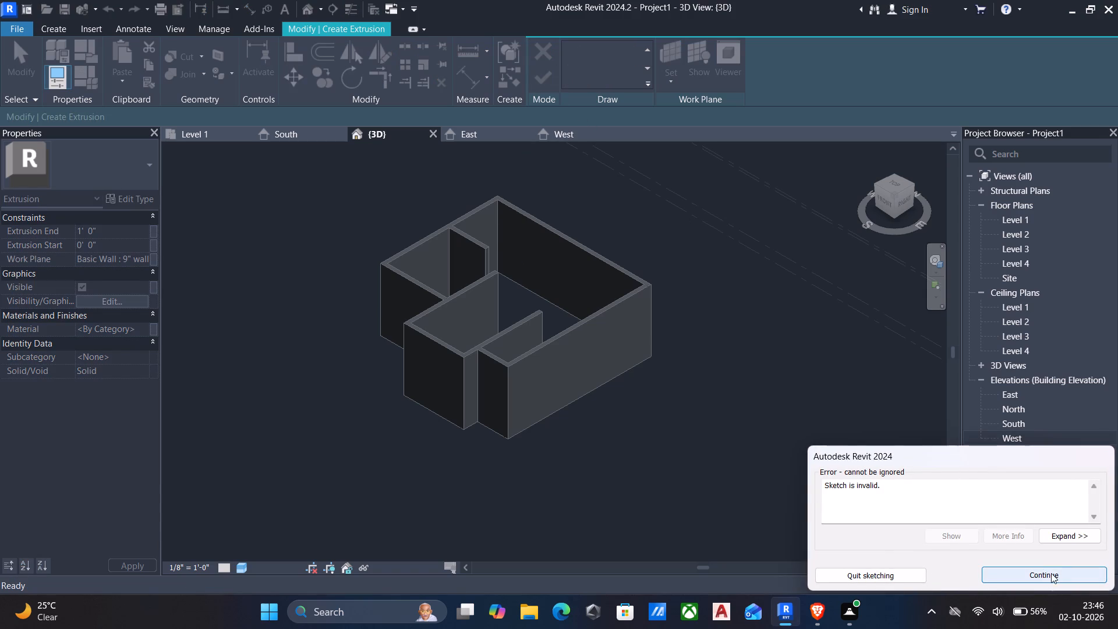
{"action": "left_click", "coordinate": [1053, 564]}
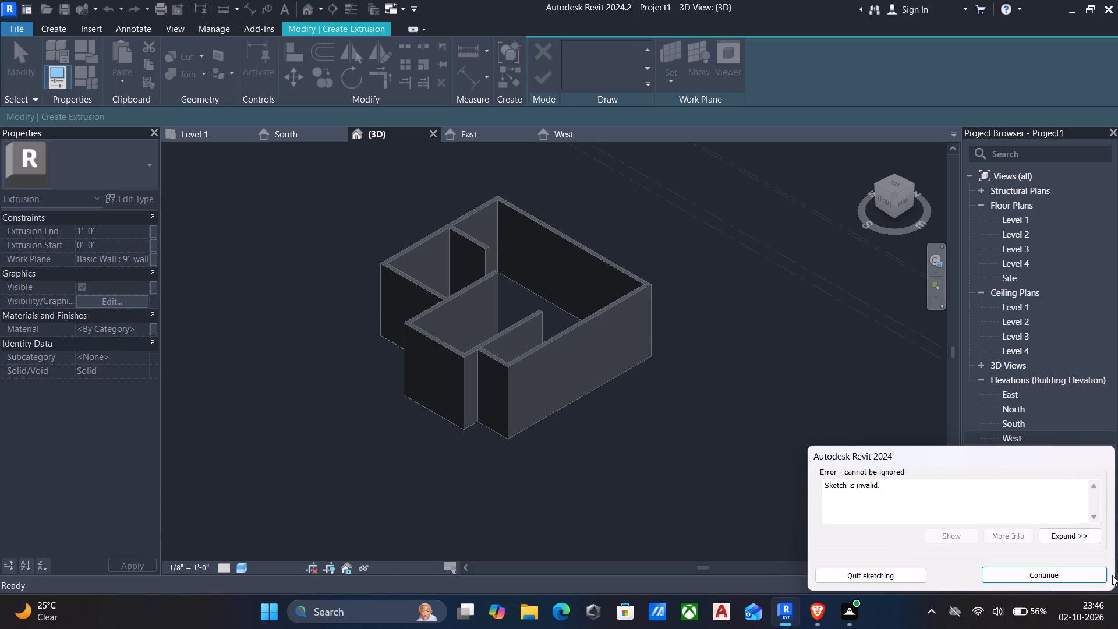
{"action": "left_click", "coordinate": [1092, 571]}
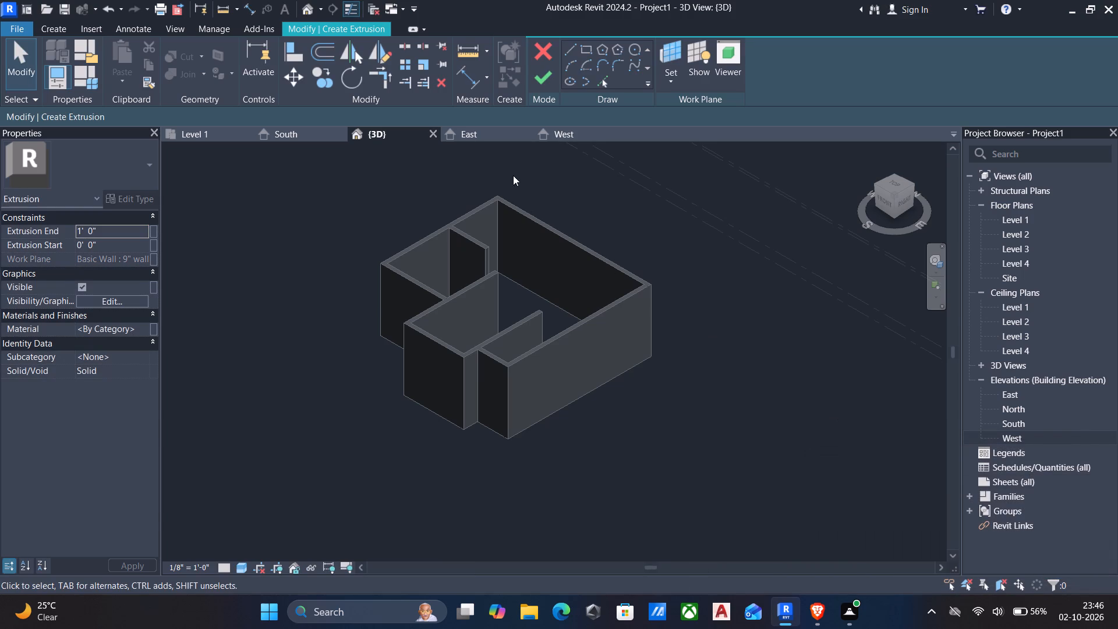
Discard the extrusion and cancel the in-place generic model without saving the project.
{"action": "left_click", "coordinate": [542, 55]}
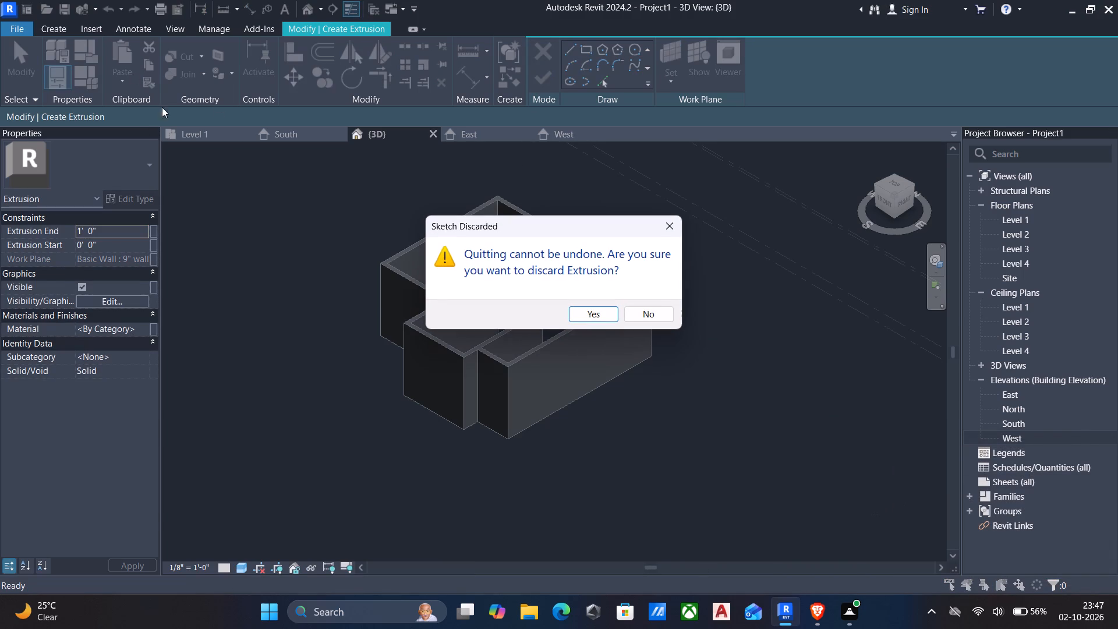
{"action": "left_click", "coordinate": [573, 309]}
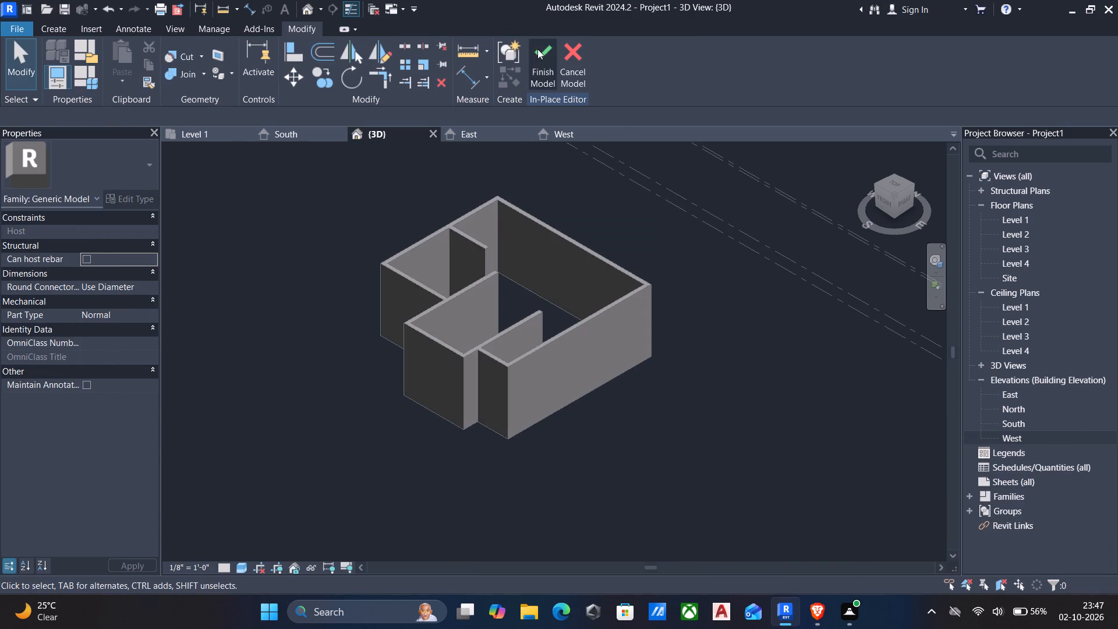
{"action": "left_click", "coordinate": [537, 48]}
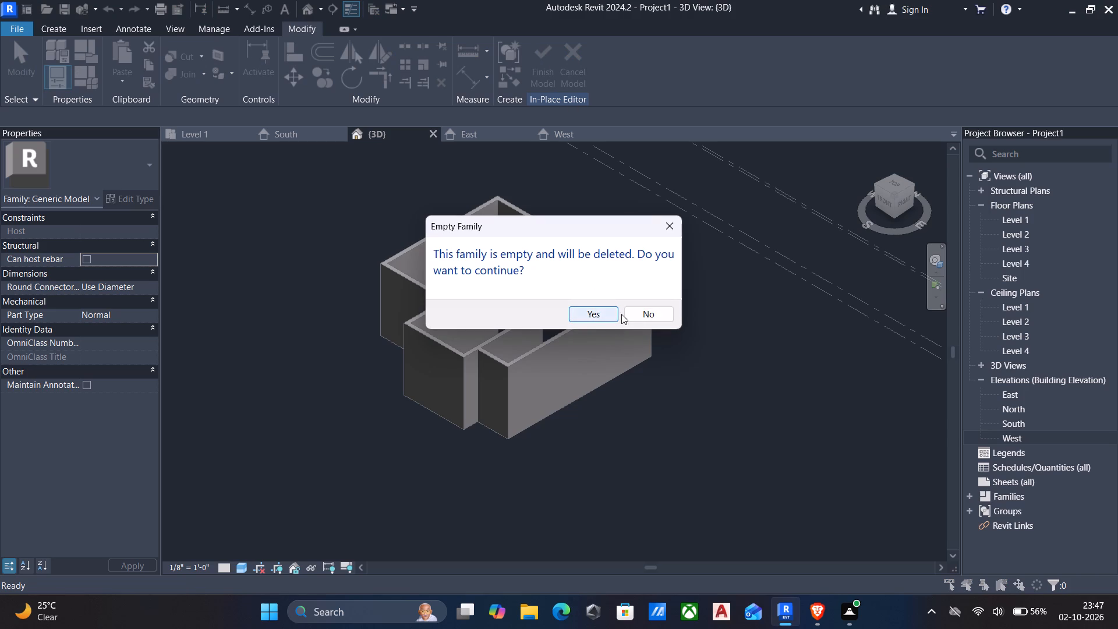
{"action": "left_click", "coordinate": [653, 317]}
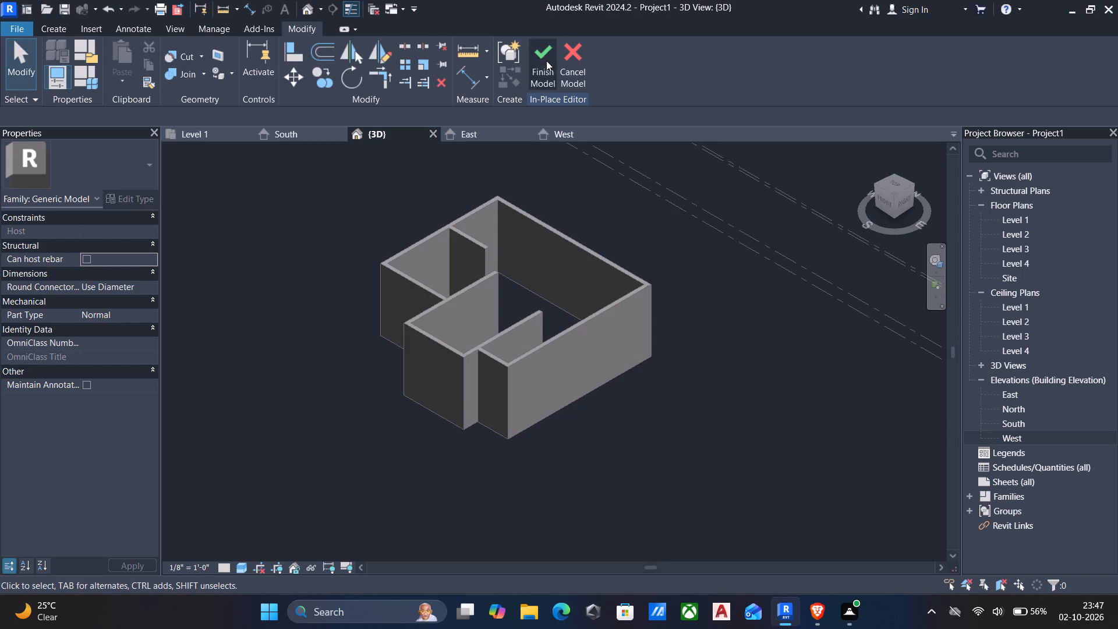
{"action": "left_click", "coordinate": [570, 60]}
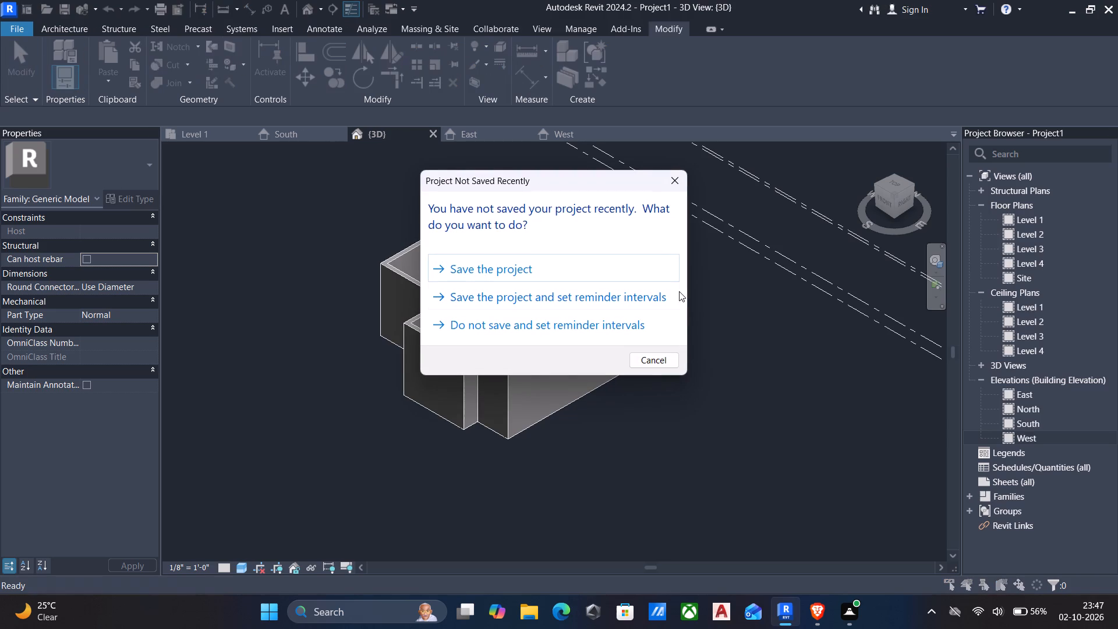
{"action": "left_click", "coordinate": [648, 359]}
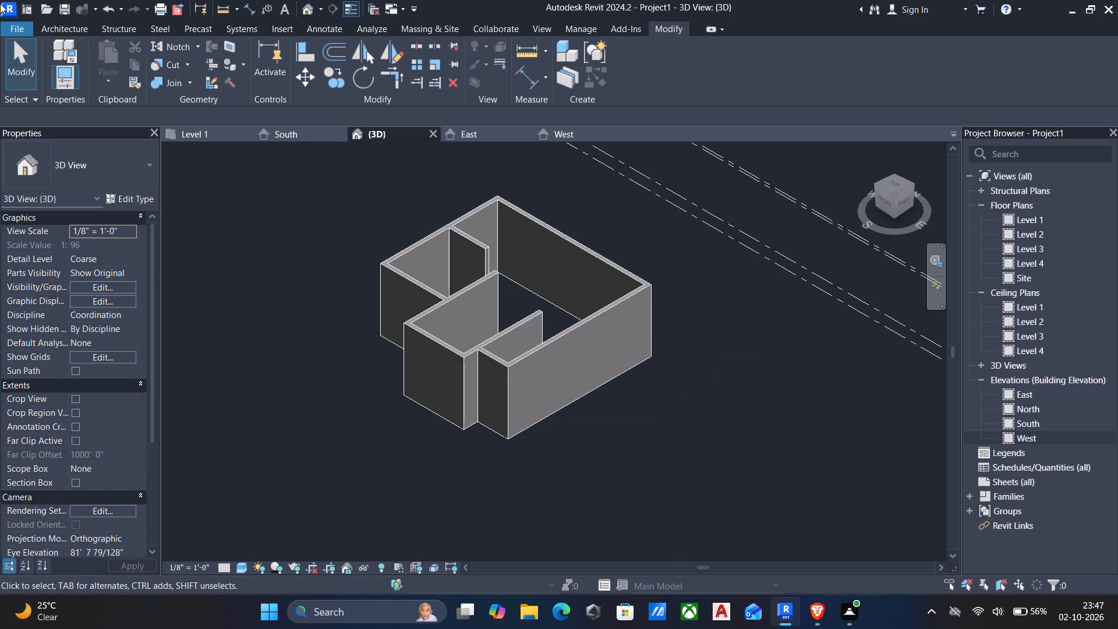
Start placing a door and open the residential family Door-Interior-Single-1_Panel-Wood for loading.
{"action": "key", "text": "d"}
{"action": "key", "text": "r"}
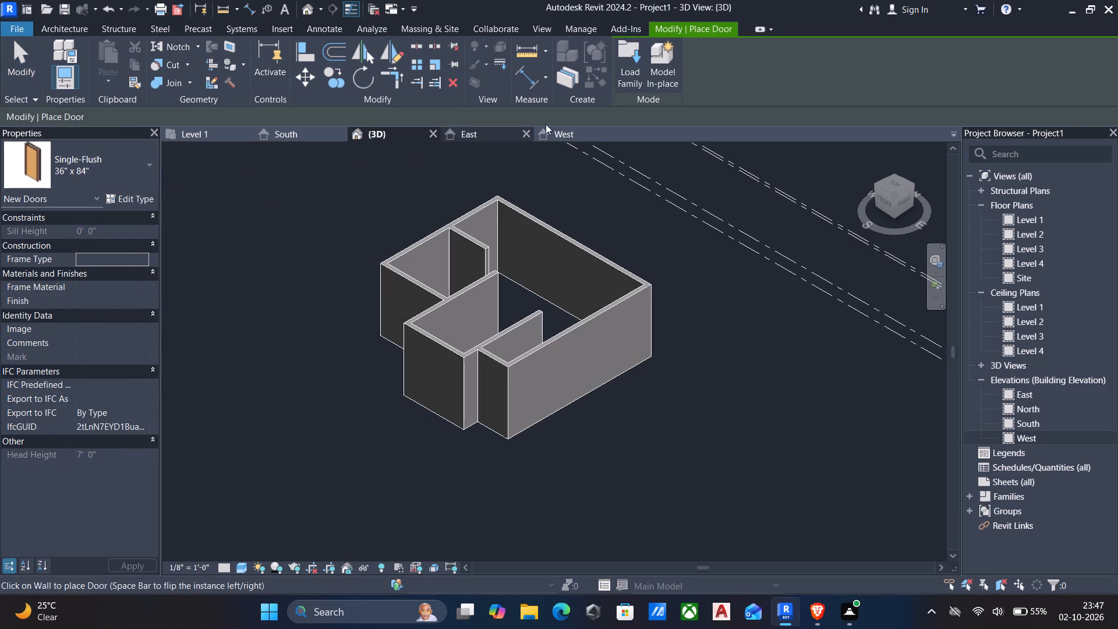
{"action": "left_click", "coordinate": [637, 58]}
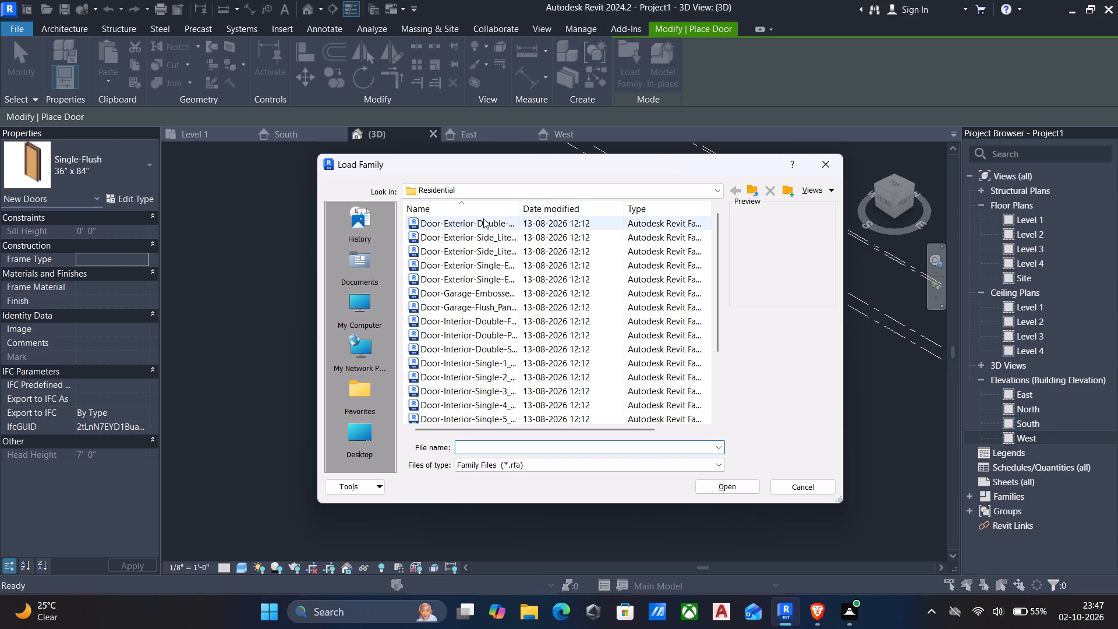
{"action": "left_click", "coordinate": [483, 218]}
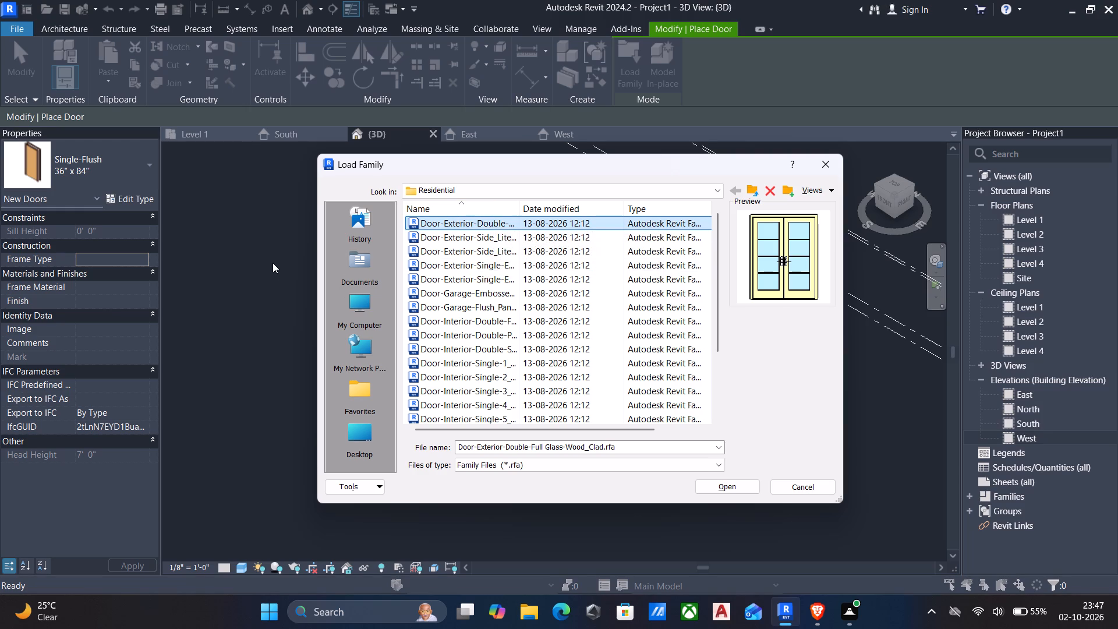
{"action": "left_click", "coordinate": [553, 278]}
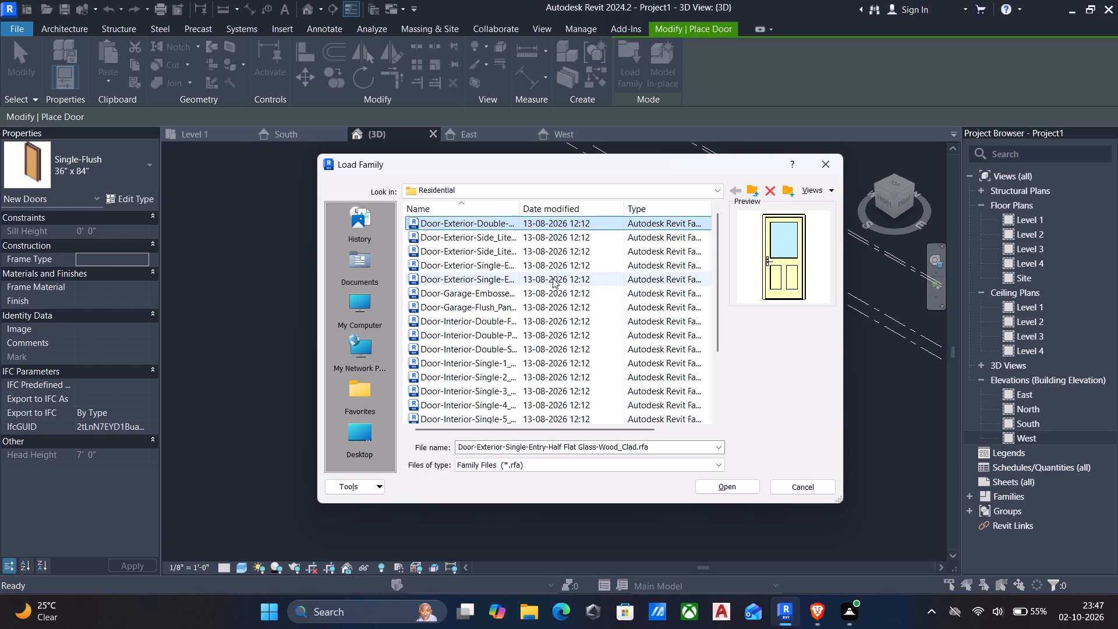
{"action": "key", "text": "Down"}
{"action": "key", "text": "Down"}
{"action": "key", "text": "Down"}
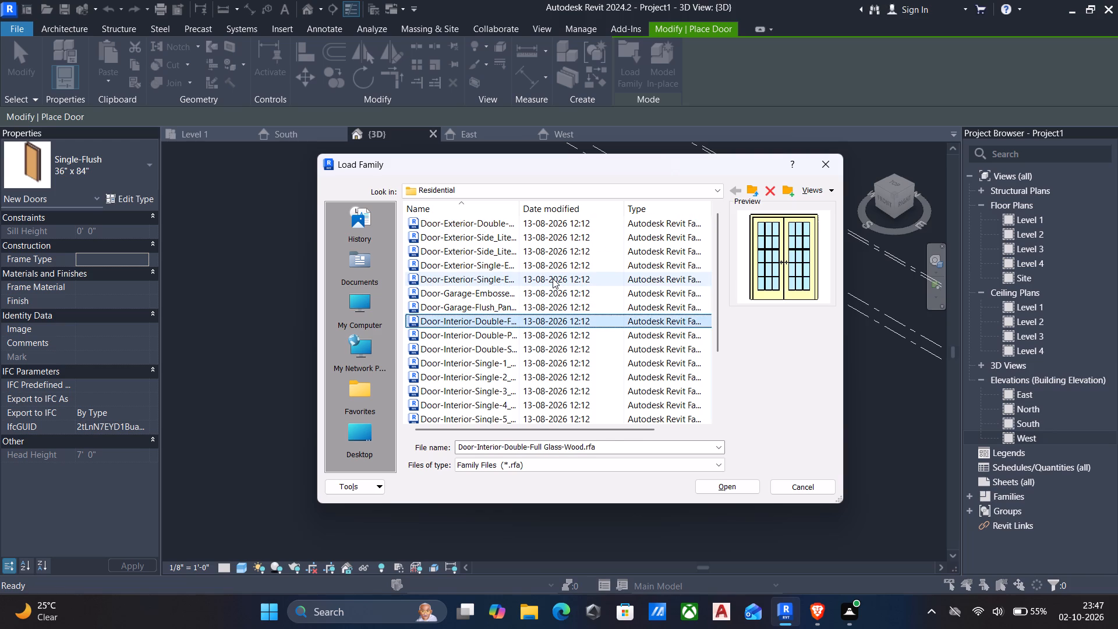
{"action": "key", "text": "Down"}
{"action": "key", "text": "Down"}
{"action": "key", "text": "Down"}
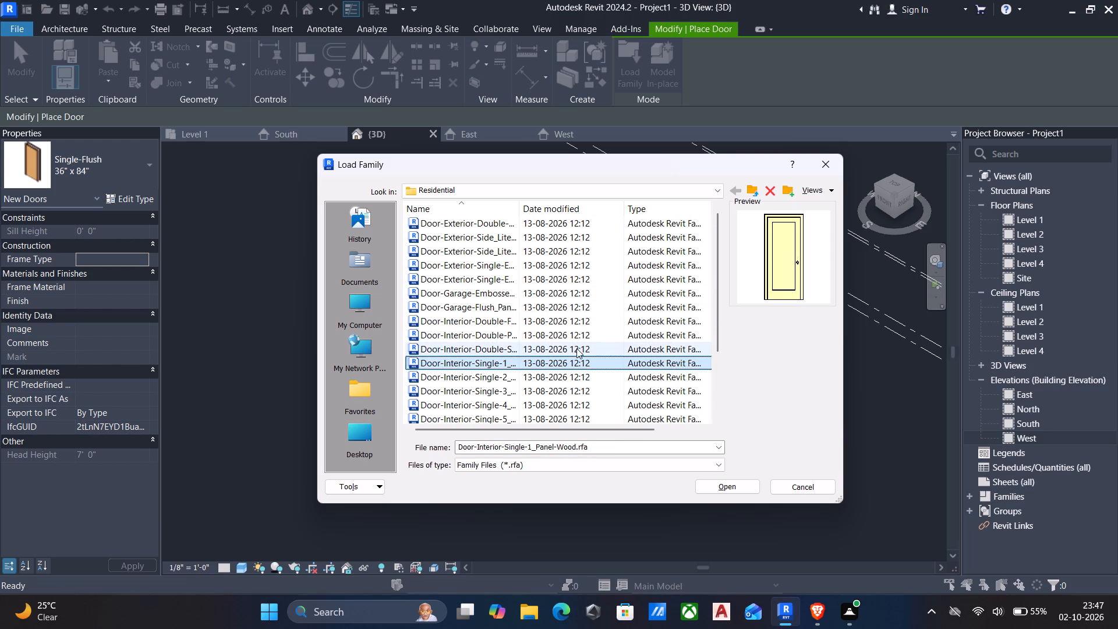
{"action": "left_click", "coordinate": [737, 488]}
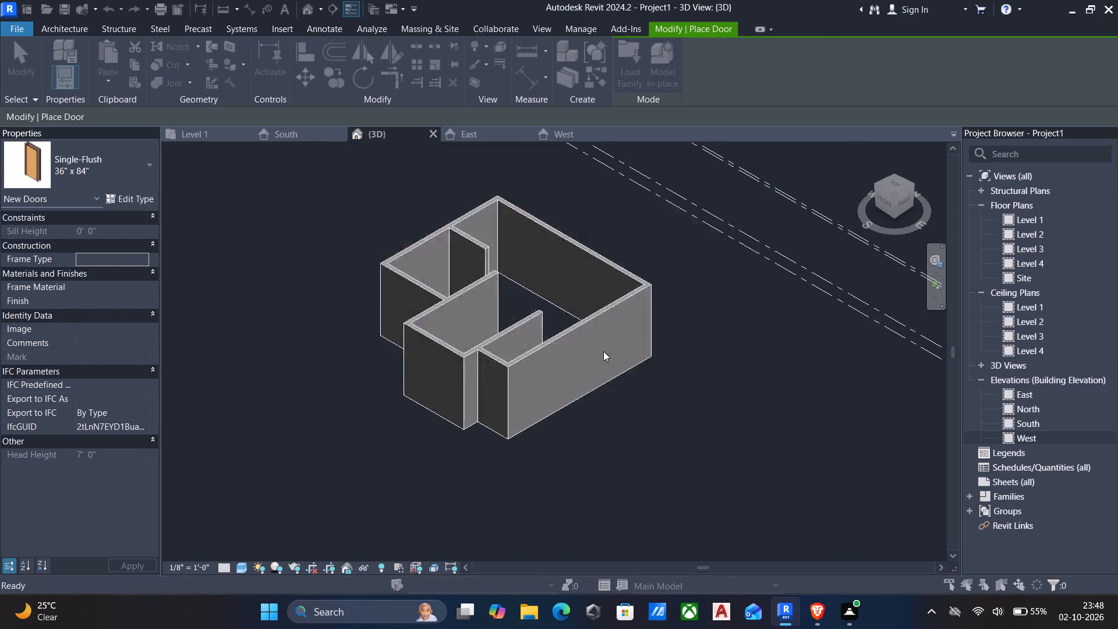
Load the 36" x 96" type of the single one-panel wood interior door, 3' 0" wide and 8' 0" high.
{"action": "scroll", "coordinate": [542, 316], "scroll_direction": "down", "scroll_amount": 2}
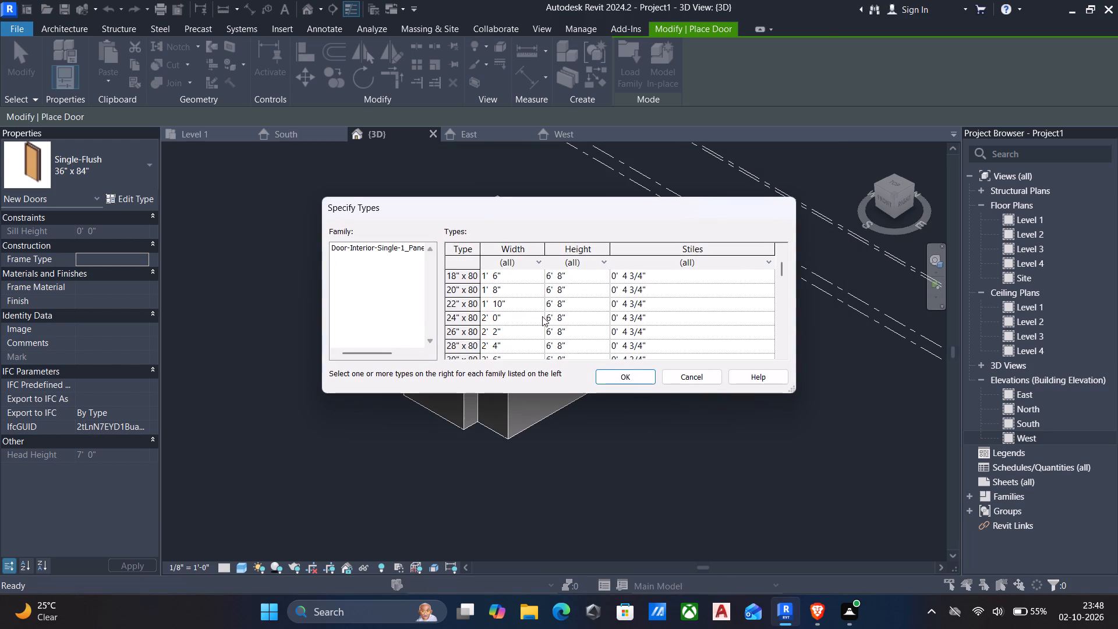
{"action": "scroll", "coordinate": [542, 316], "scroll_direction": "down", "scroll_amount": 3}
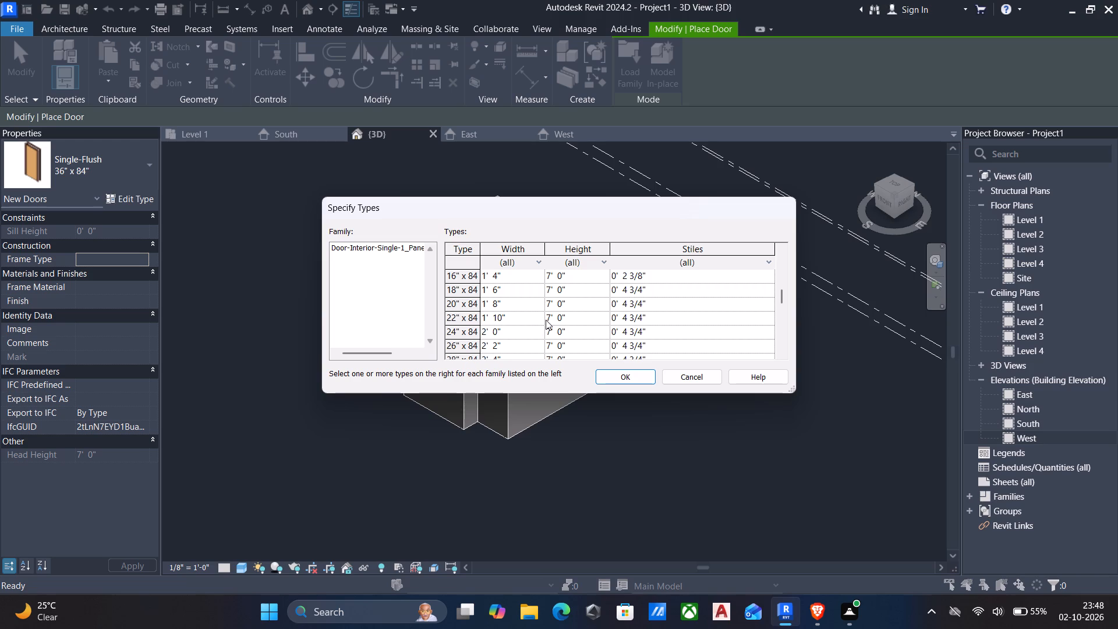
{"action": "scroll", "coordinate": [546, 320], "scroll_direction": "down", "scroll_amount": 5}
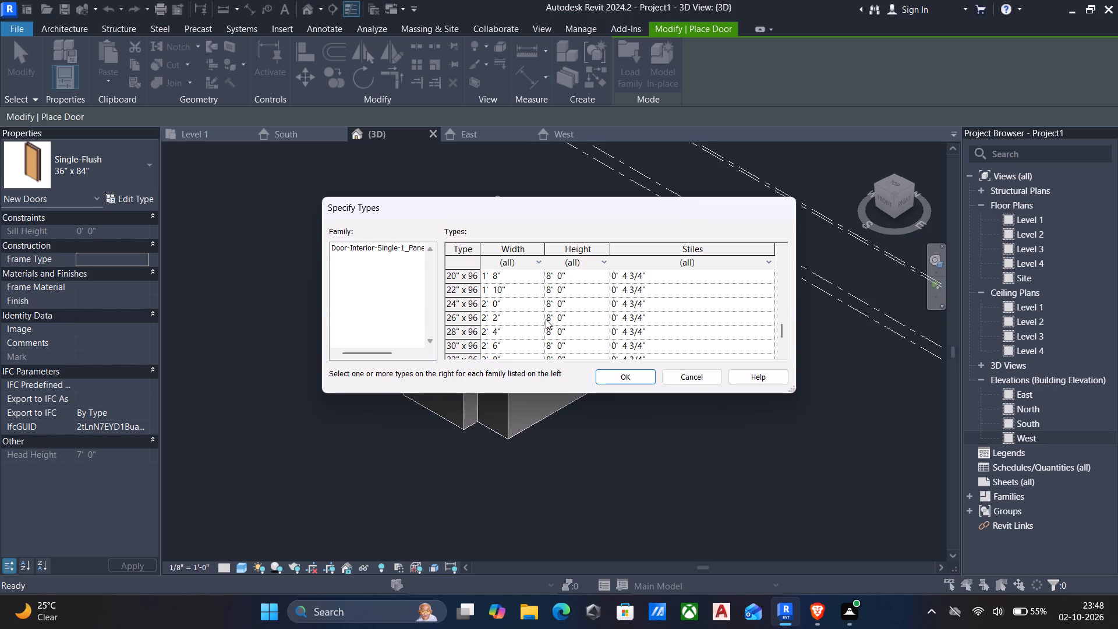
{"action": "scroll", "coordinate": [546, 319], "scroll_direction": "down", "scroll_amount": 2}
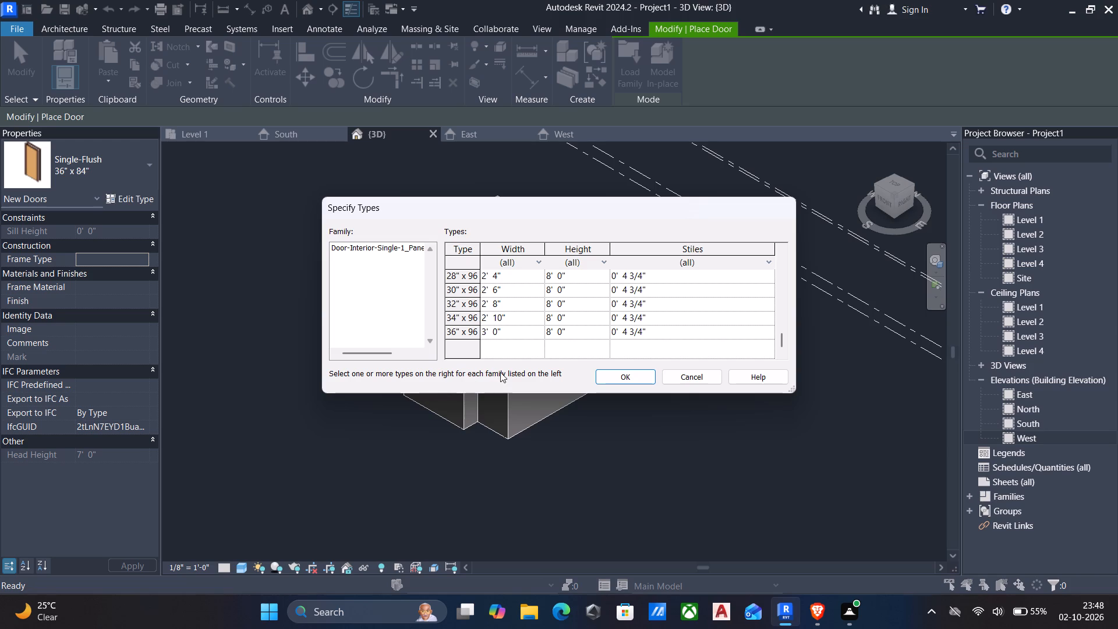
{"action": "left_click", "coordinate": [560, 330]}
{"action": "left_click", "coordinate": [618, 370]}
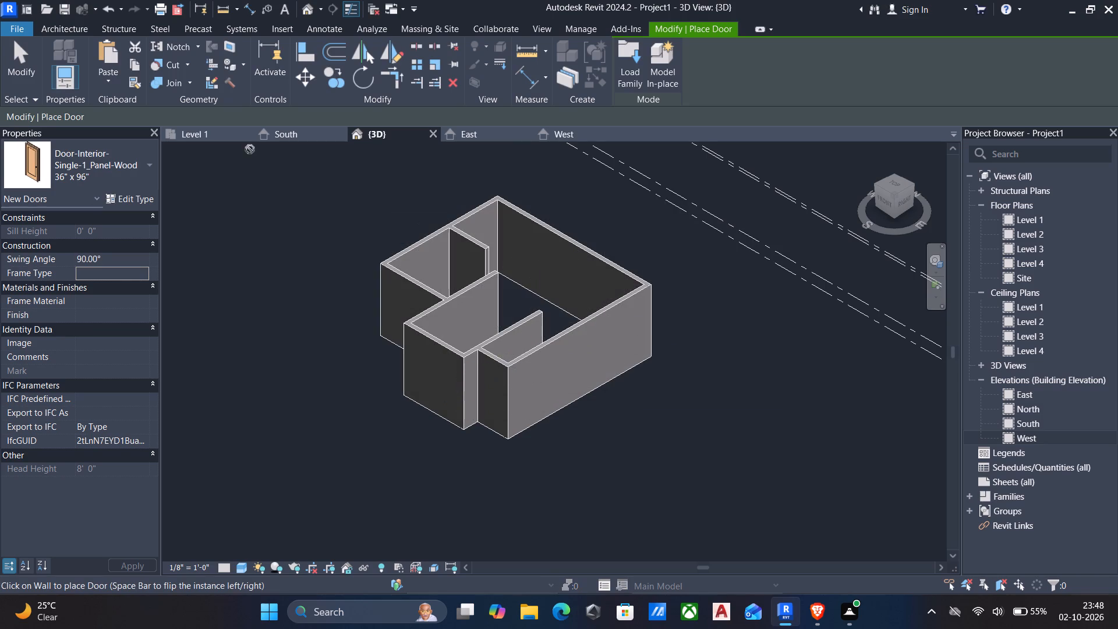
In the Level 1 plan, place the door in the south wall of the west room, about 3'-6" from the adjoining interior wall.
{"action": "left_click", "coordinate": [211, 136]}
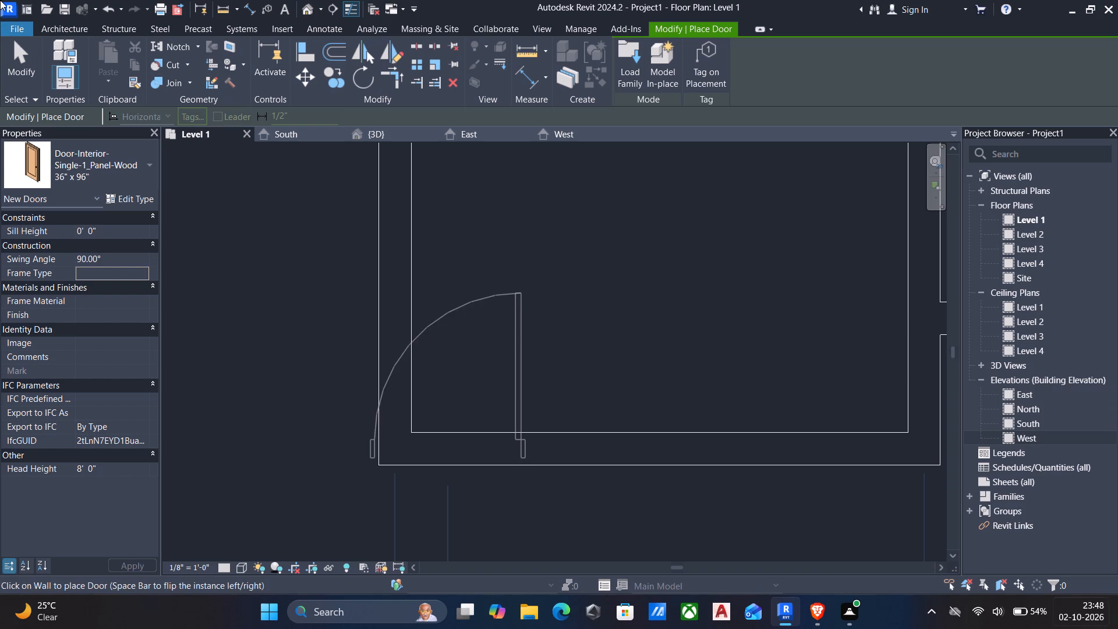
{"action": "scroll", "coordinate": [648, 479], "scroll_direction": "down", "scroll_amount": 4}
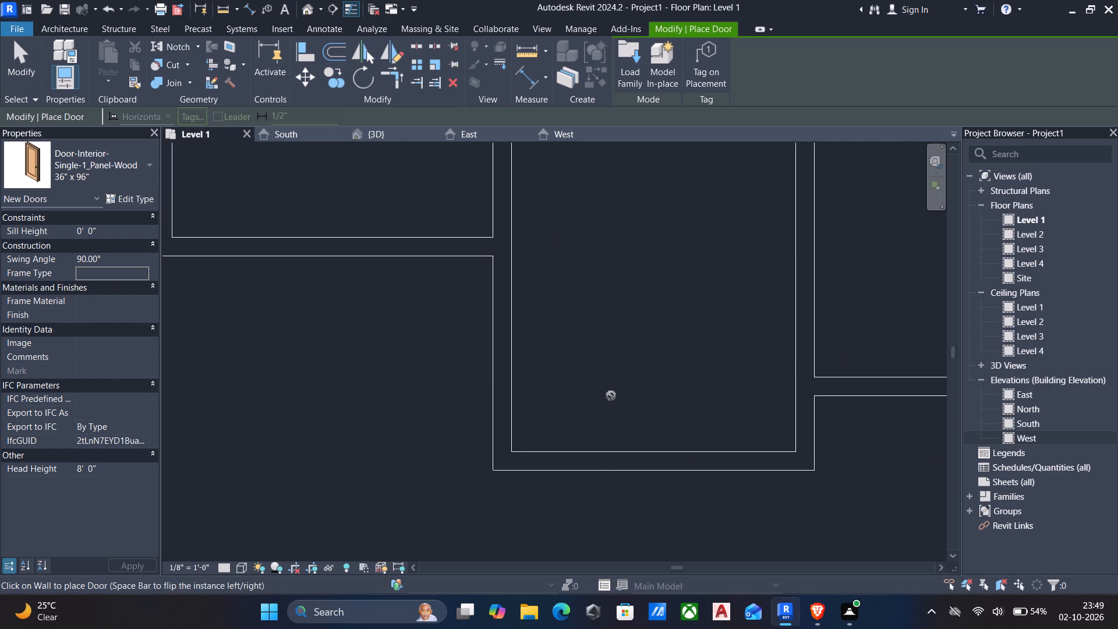
{"action": "scroll", "coordinate": [610, 383], "scroll_direction": "down", "scroll_amount": 3}
{"action": "scroll", "coordinate": [432, 301], "scroll_direction": "down", "scroll_amount": 3}
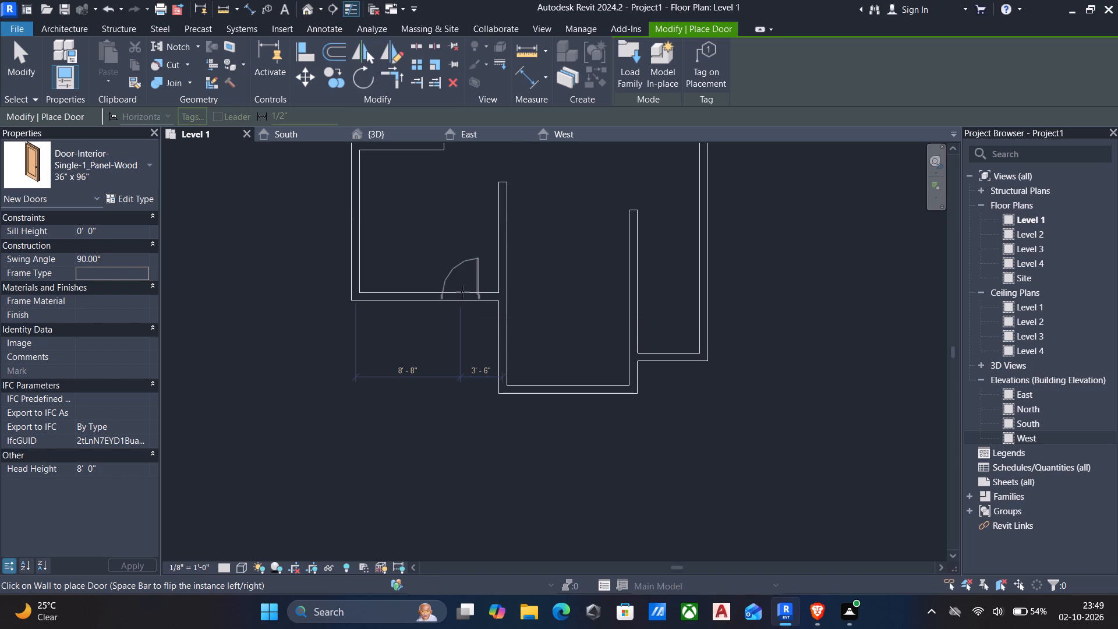
{"action": "left_click", "coordinate": [462, 292]}
{"action": "key", "text": "Escape"}
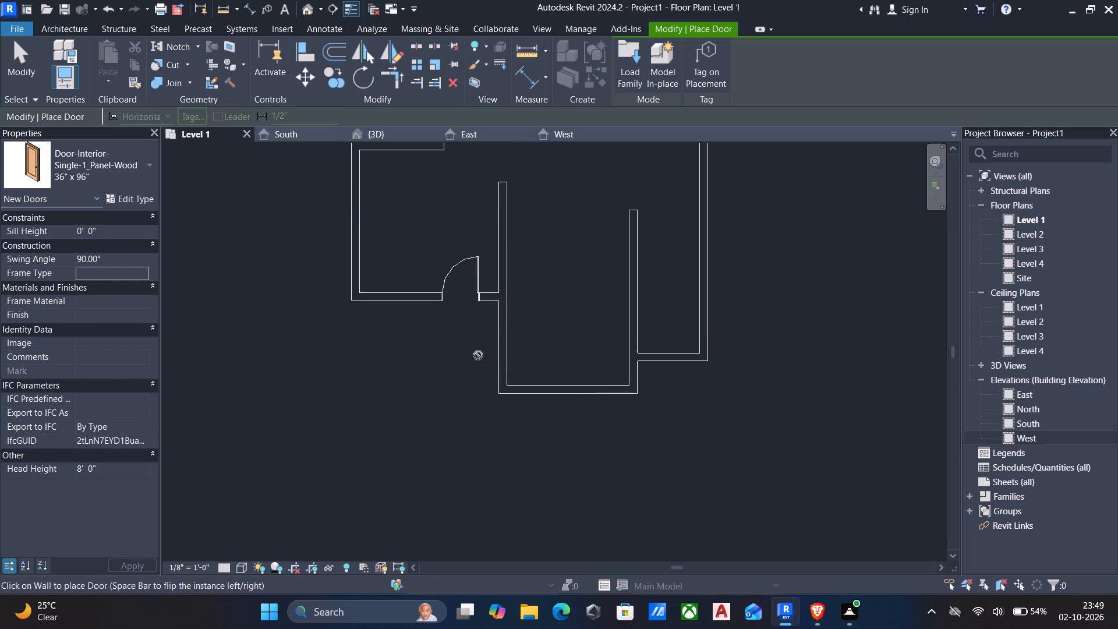
{"action": "key", "text": "Escape"}
Nudge the door east along its wall until its centre is about 1'-11" from the adjoining wall, with the opening reaching the corner.
{"action": "left_click", "coordinate": [464, 257]}
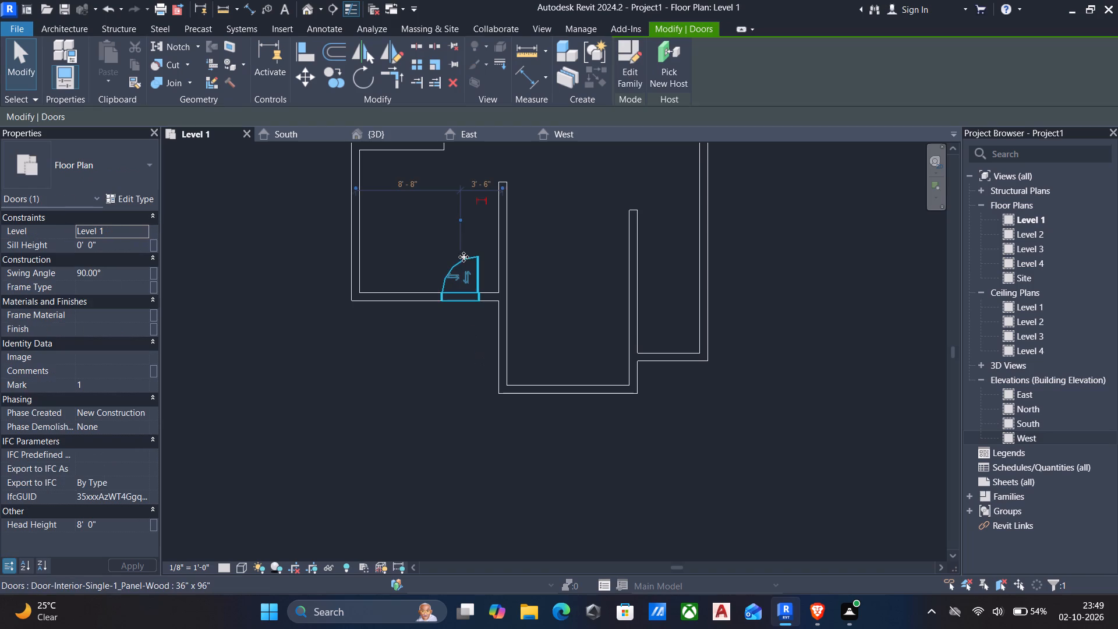
{"action": "key", "text": "Right"}
{"action": "key", "text": "Right"}
{"action": "key", "text": "Right"}
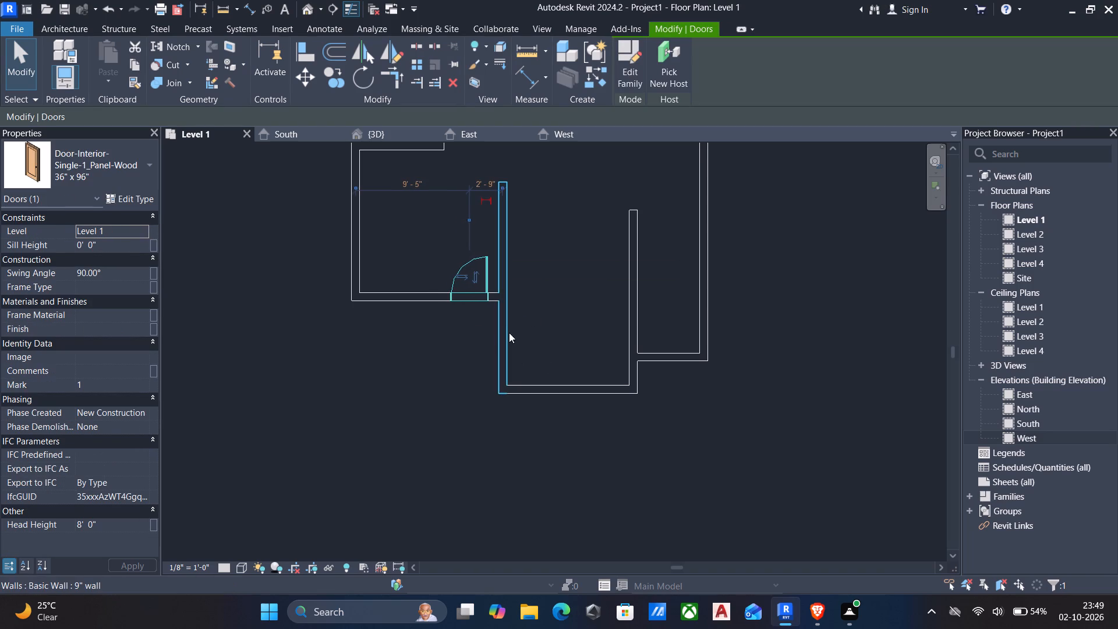
{"action": "key", "text": "Right"}
{"action": "scroll", "coordinate": [474, 282], "scroll_direction": "up", "scroll_amount": 6}
{"action": "key", "text": "Right"}
{"action": "key", "text": "Right"}
{"action": "key", "text": "Right"}
{"action": "key", "text": "Right"}
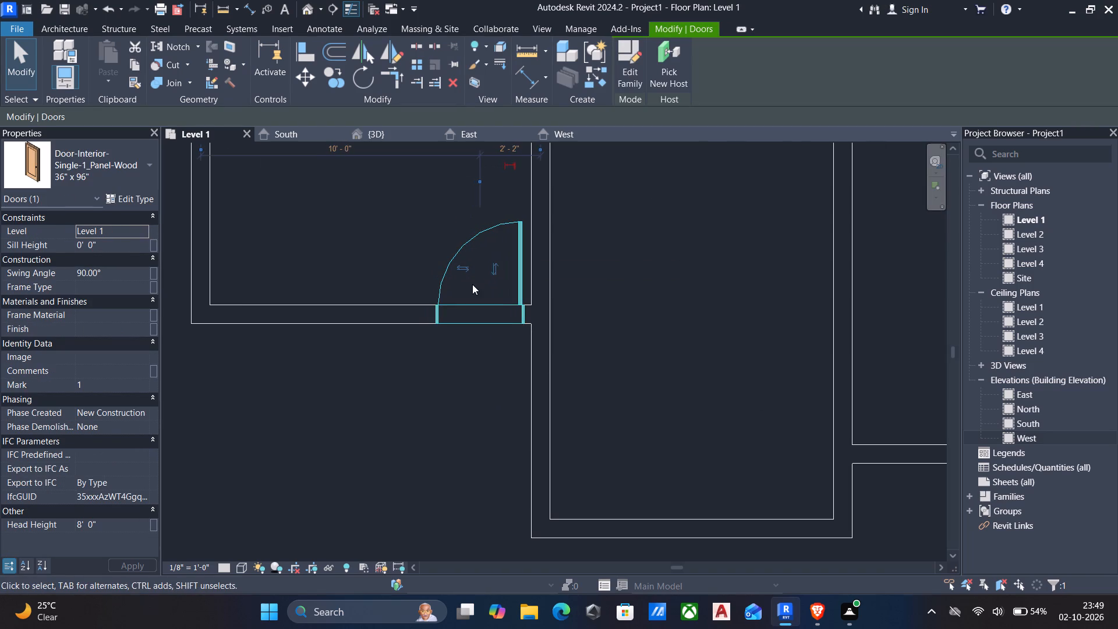
{"action": "key", "text": "Right"}
{"action": "key", "text": "Right"}
{"action": "key", "text": "Right"}
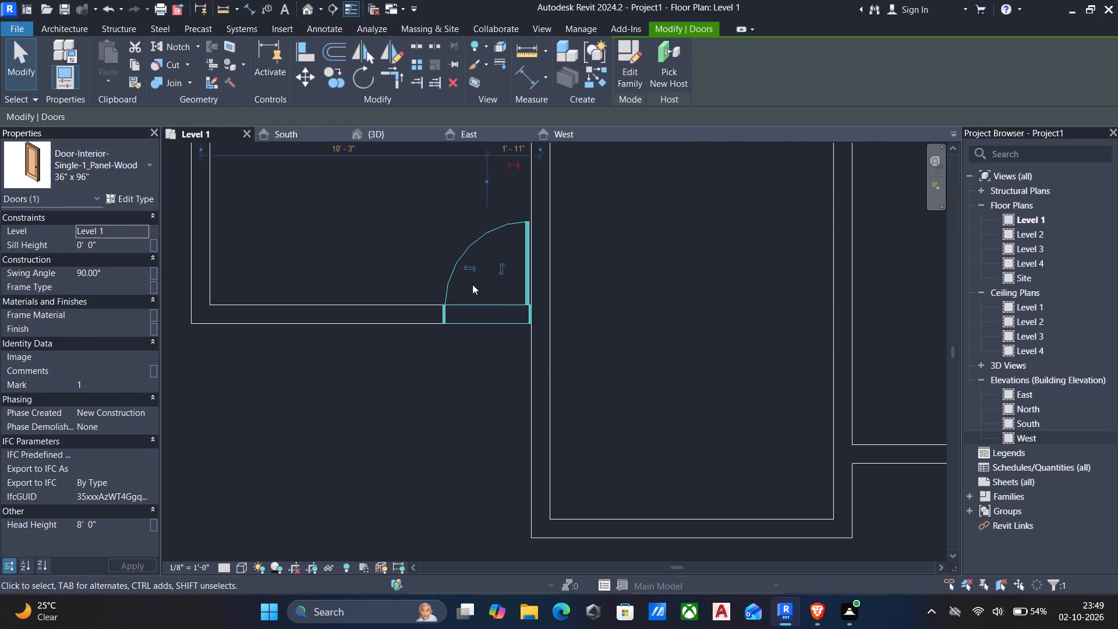
{"action": "key", "text": "Escape"}
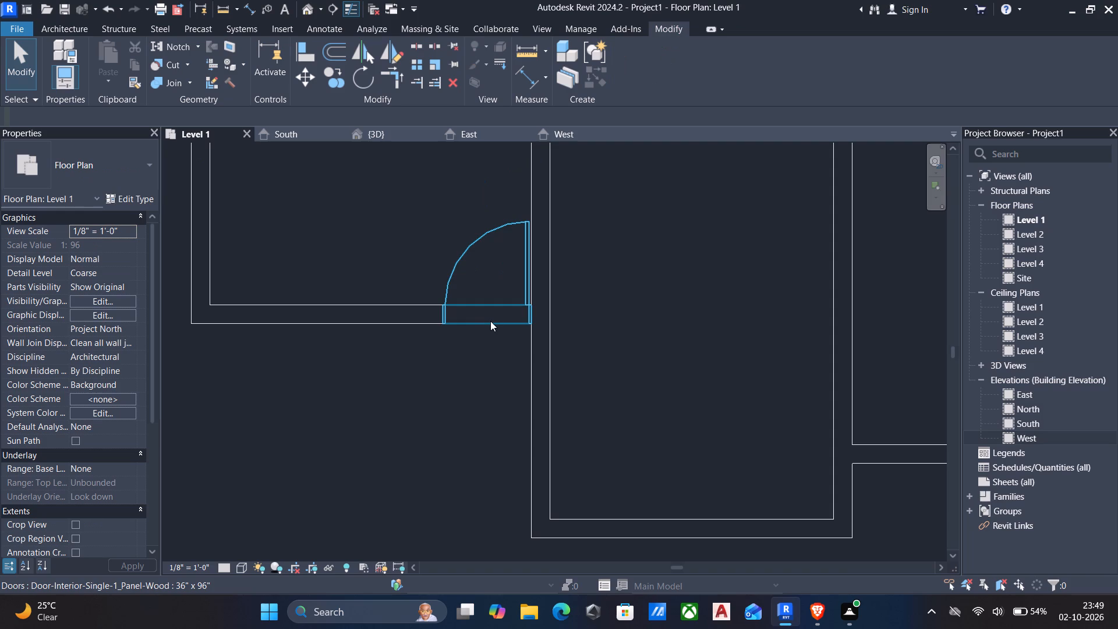
Switch to the {3D} view and examine the placed door from the front of the building.
{"action": "scroll", "coordinate": [504, 341], "scroll_direction": "down", "scroll_amount": 3}
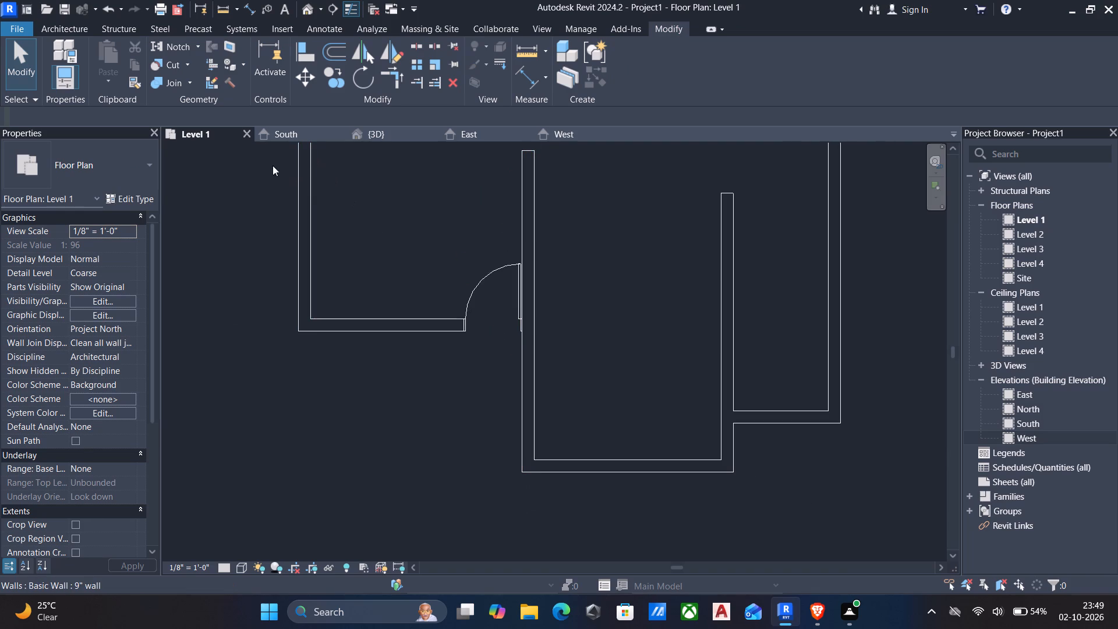
{"action": "left_click", "coordinate": [377, 135]}
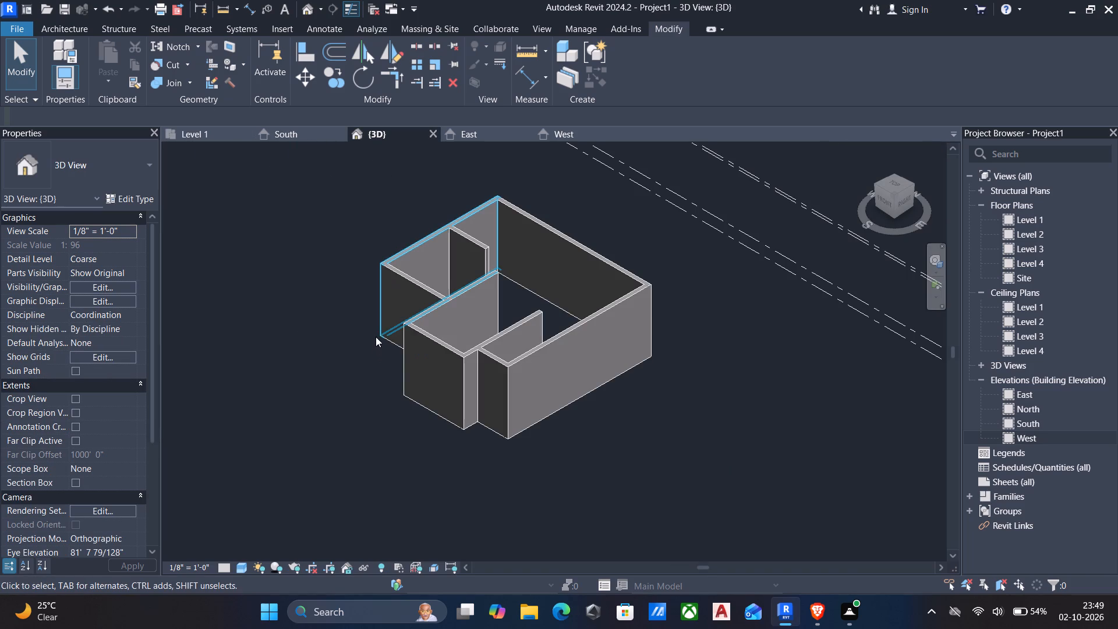
{"action": "middle_click_drag", "start_coordinate": [366, 330], "coordinate": [450, 278], "text": "shift"}
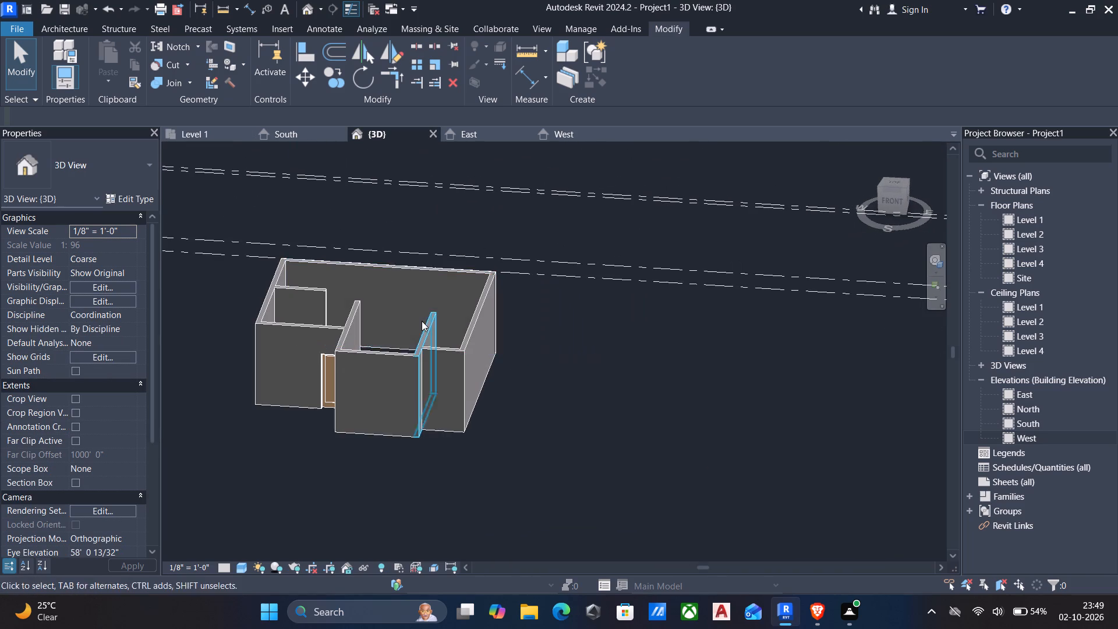
{"action": "middle_click_drag", "start_coordinate": [403, 353], "coordinate": [367, 359], "text": "shift"}
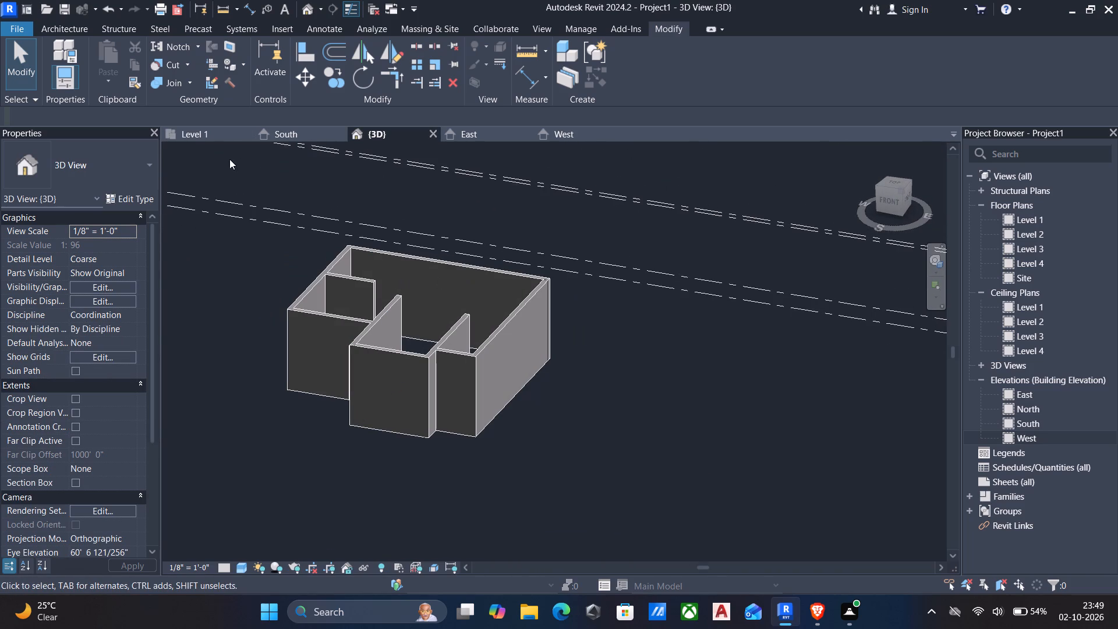
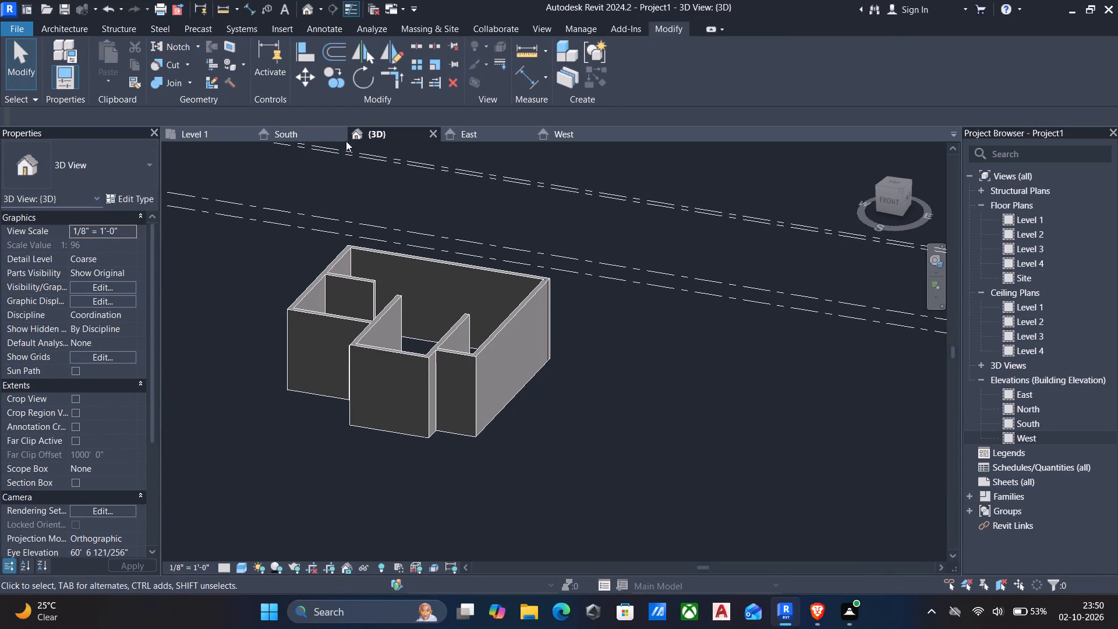
In the Level 1 plan, start a new wall with its top constraint set up to Level 3.
{"action": "left_click", "coordinate": [192, 140]}
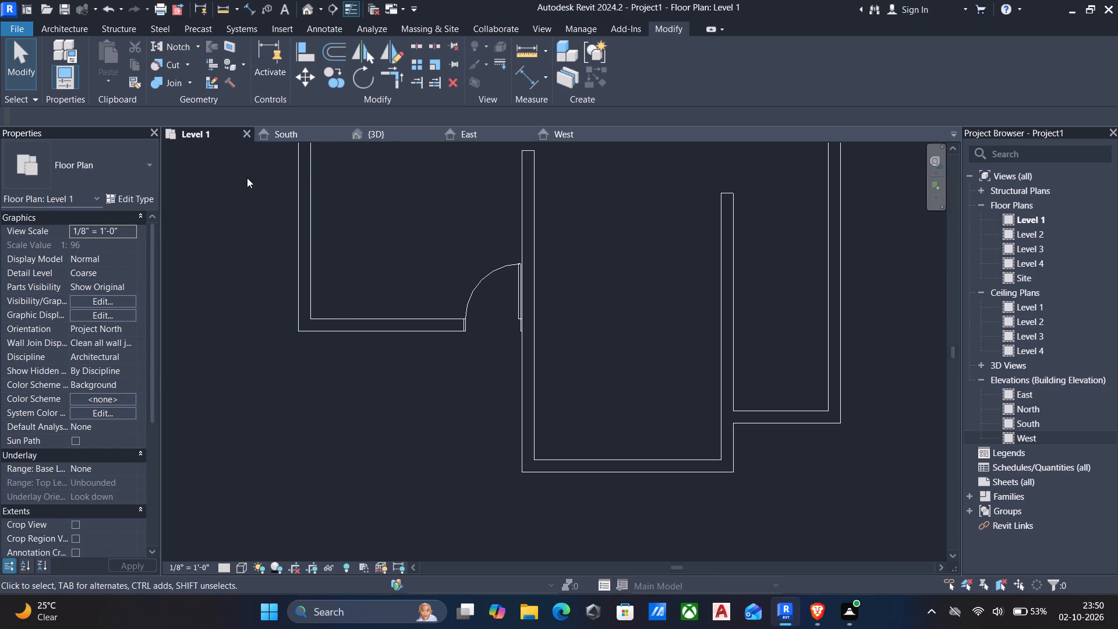
{"action": "type", "text": "wa"}
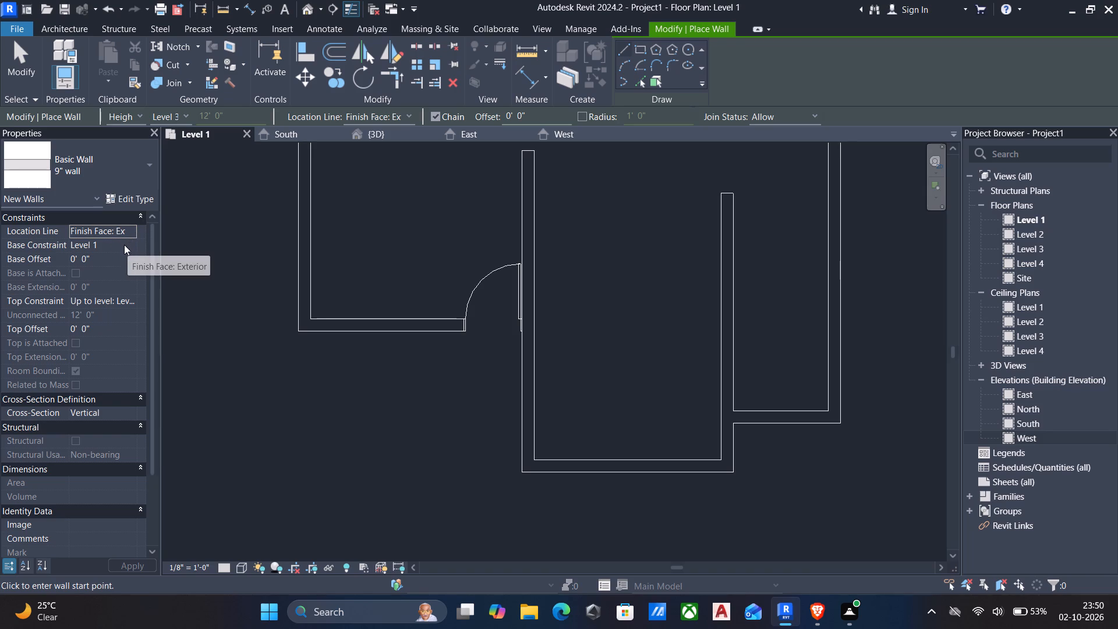
{"action": "left_click", "coordinate": [139, 302]}
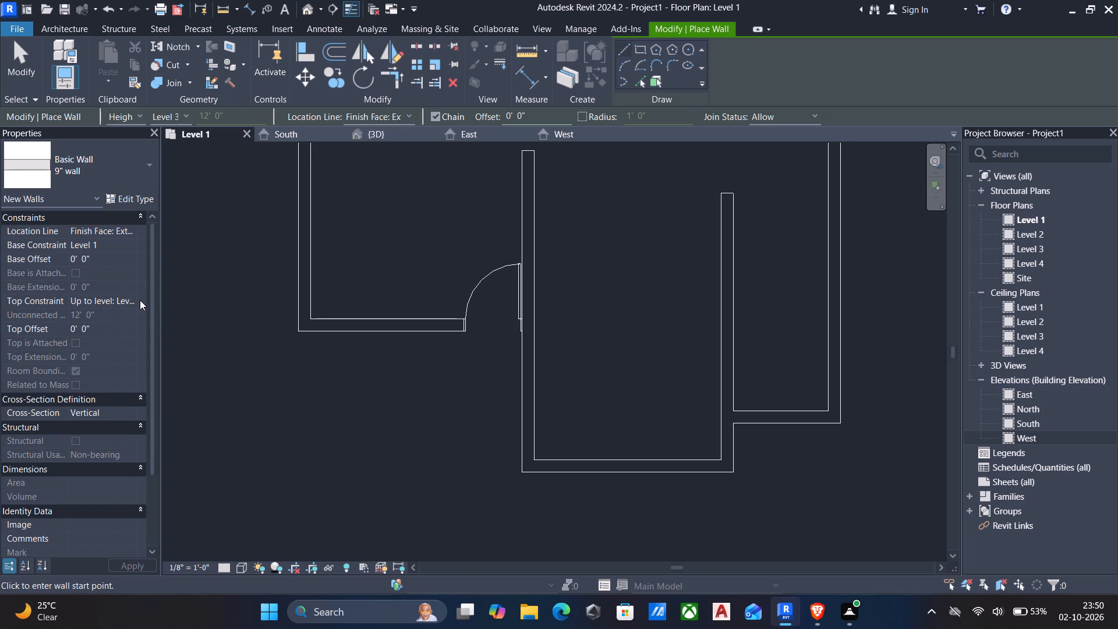
{"action": "left_click", "coordinate": [134, 301]}
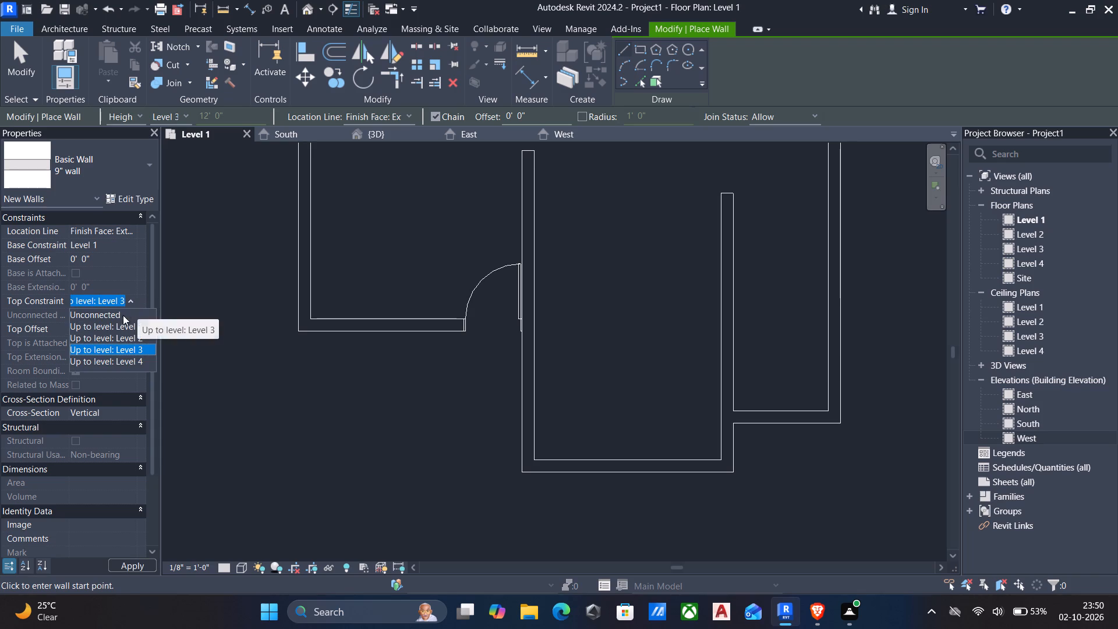
{"action": "left_click", "coordinate": [119, 345]}
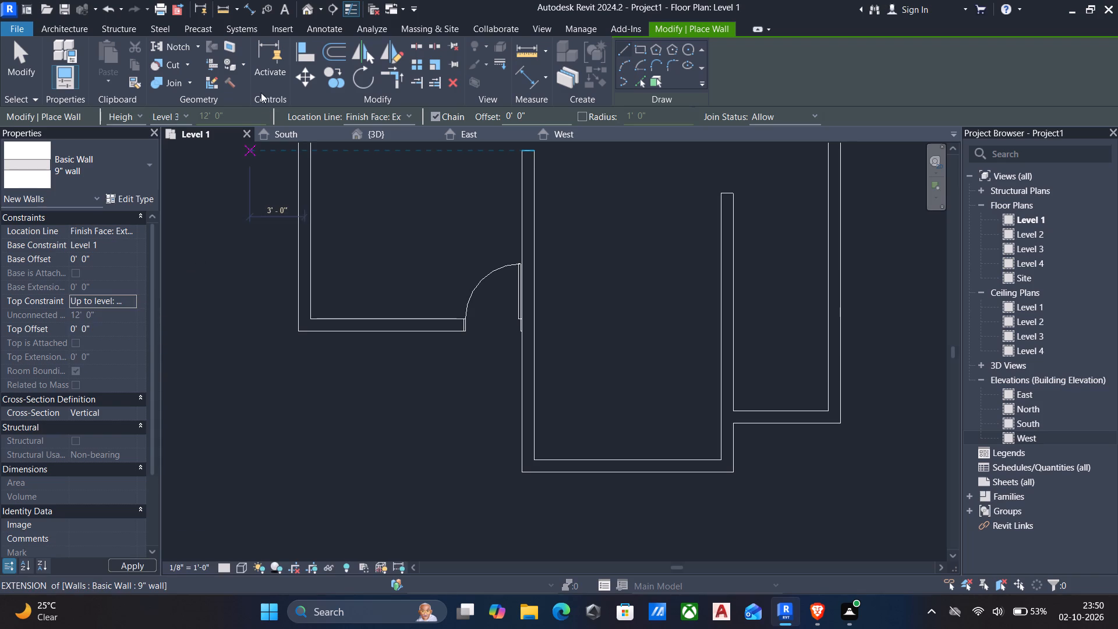
{"action": "scroll", "coordinate": [334, 331], "scroll_direction": "up", "scroll_amount": 3}
{"action": "left_click", "coordinate": [327, 319]}
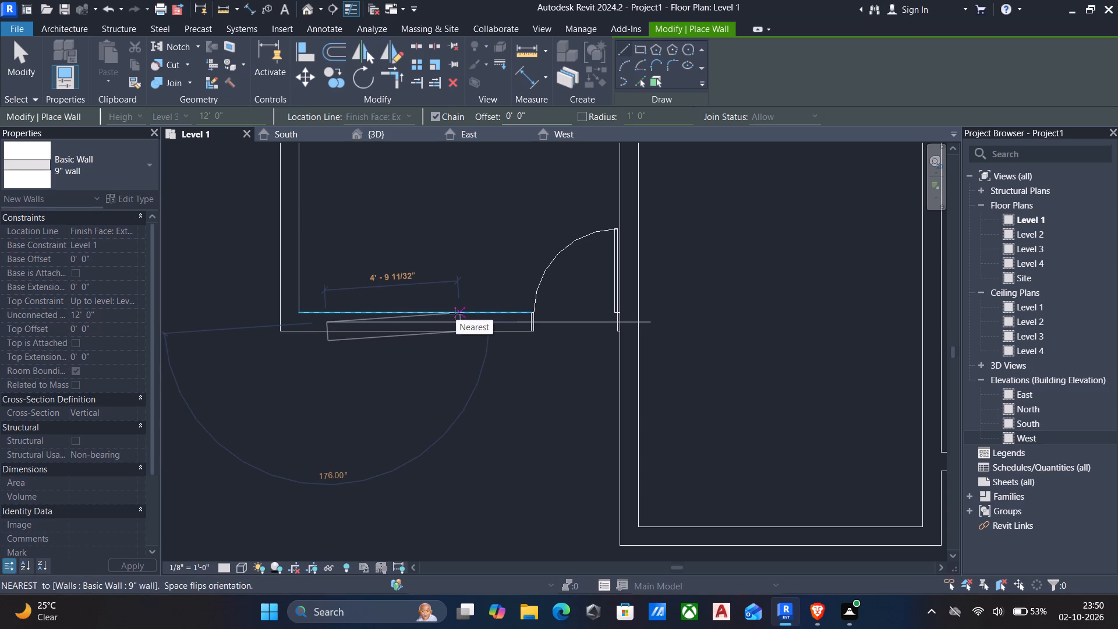
{"action": "key", "text": "Escape"}
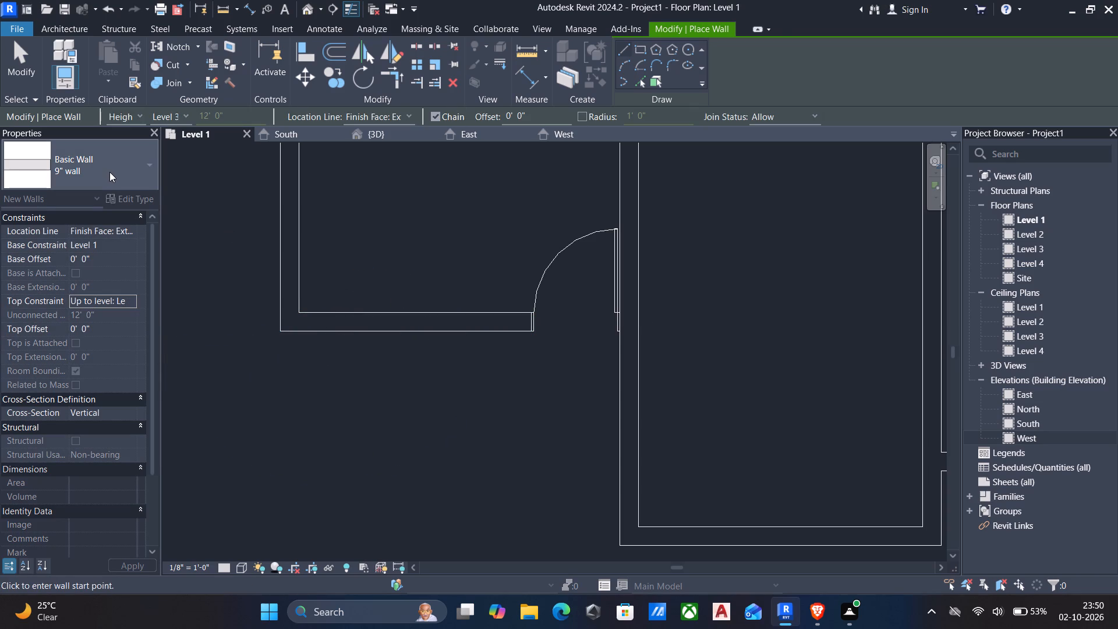
Draw a 4' long Curtain Wall 1 along the centreline of the west room's south wall, west of the door.
{"action": "left_click", "coordinate": [109, 172]}
{"action": "scroll", "coordinate": [125, 293], "scroll_direction": "down", "scroll_amount": 11}
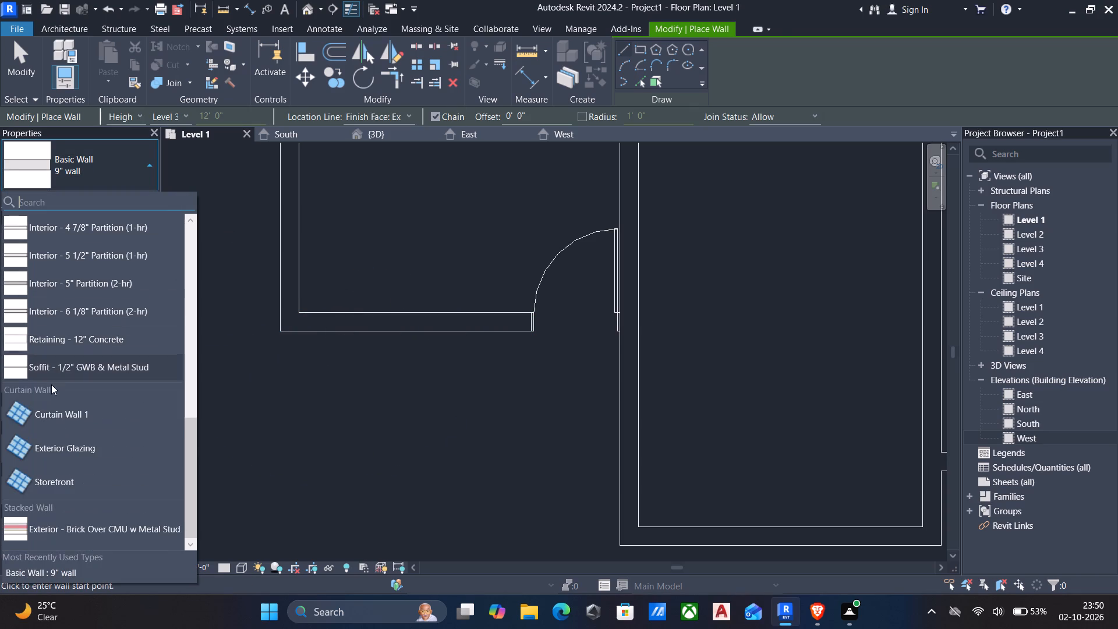
{"action": "left_click", "coordinate": [39, 408]}
{"action": "scroll", "coordinate": [348, 323], "scroll_direction": "up", "scroll_amount": 5}
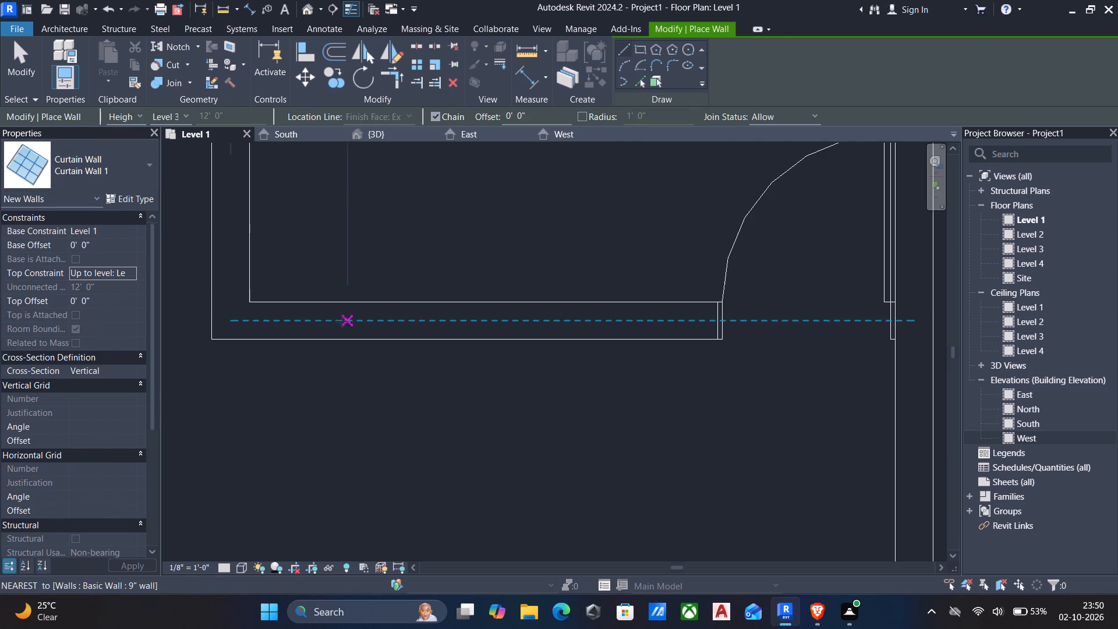
{"action": "left_click", "coordinate": [306, 321]}
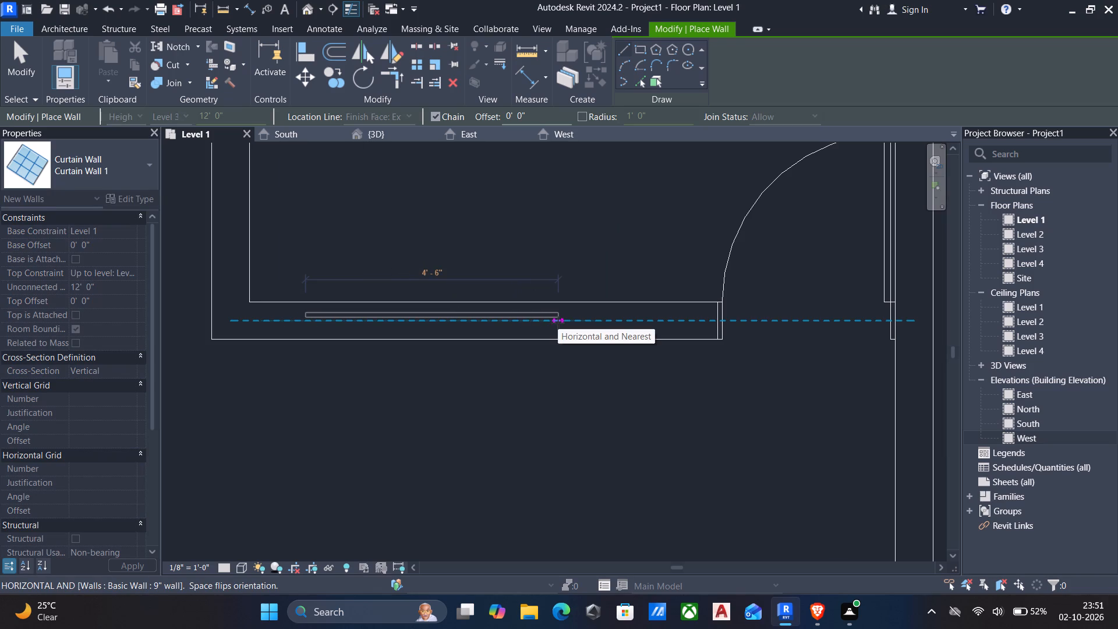
{"action": "scroll", "coordinate": [558, 323], "scroll_direction": "up", "scroll_amount": 4}
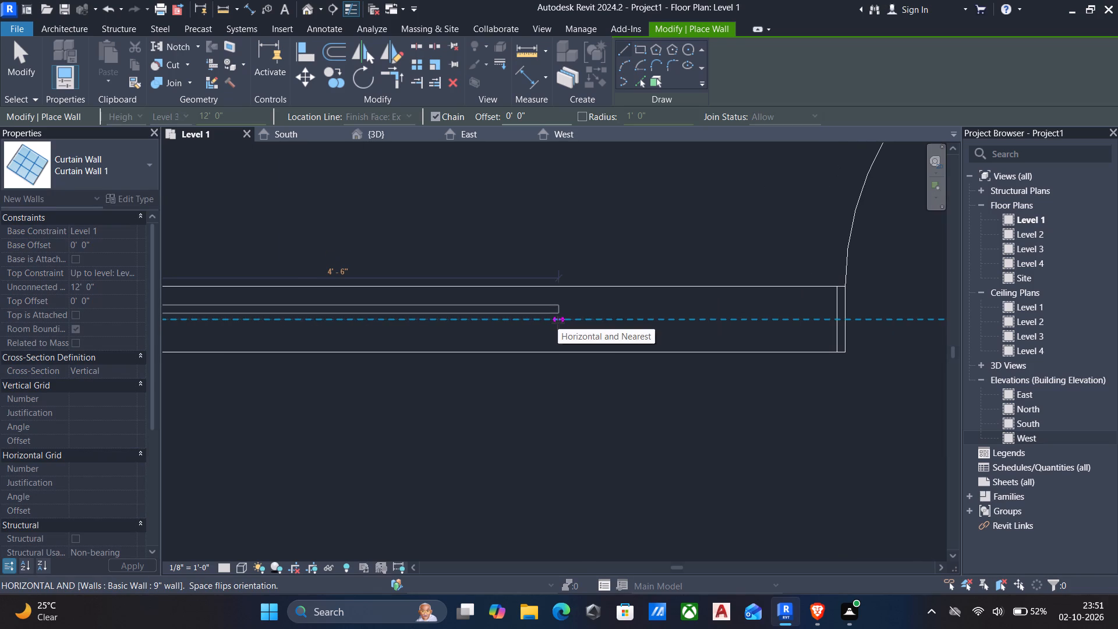
{"action": "scroll", "coordinate": [558, 323], "scroll_direction": "up", "scroll_amount": 1}
{"action": "middle_click_drag", "start_coordinate": [558, 323], "coordinate": [639, 370]}
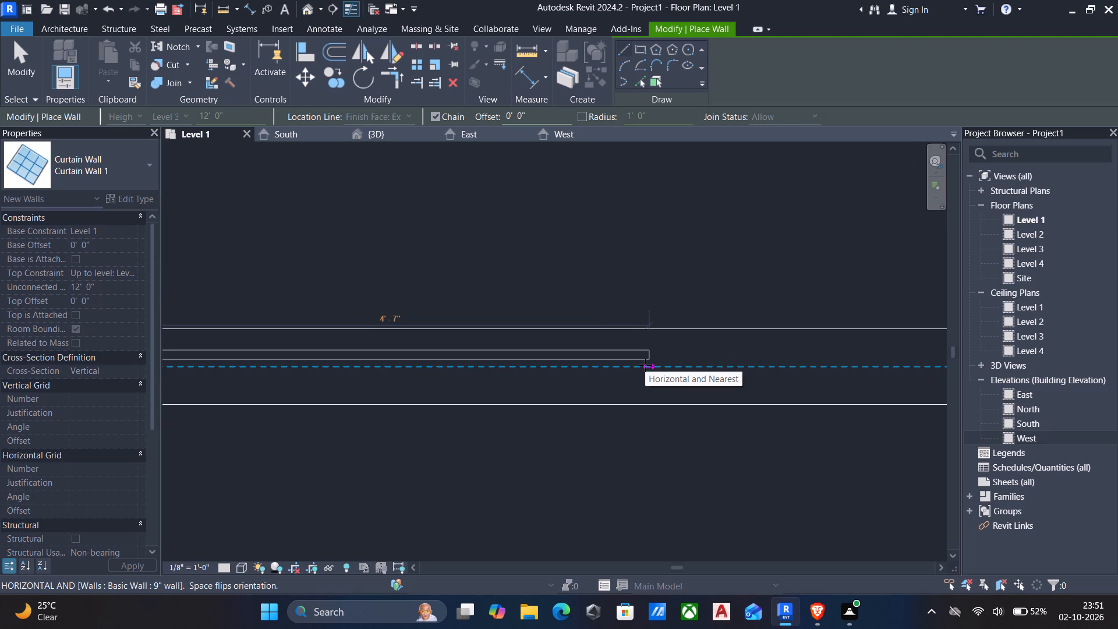
{"action": "type", "text": "4'"}
{"action": "key", "text": "Return"}
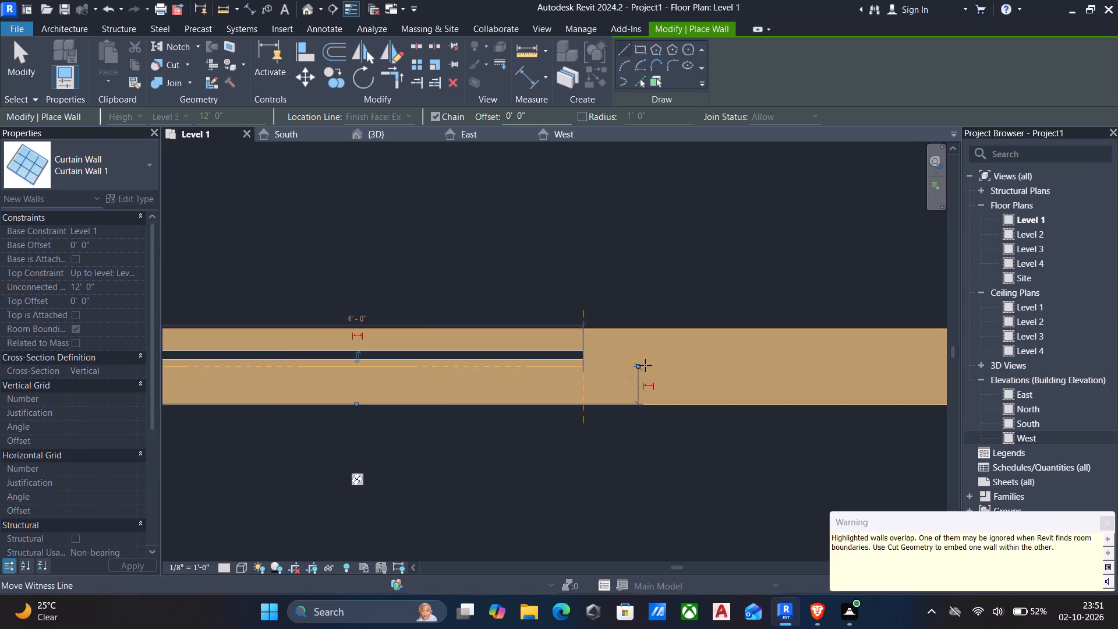
{"action": "scroll", "coordinate": [624, 363], "scroll_direction": "down", "scroll_amount": 4}
{"action": "middle_click_drag", "start_coordinate": [614, 368], "coordinate": [635, 362]}
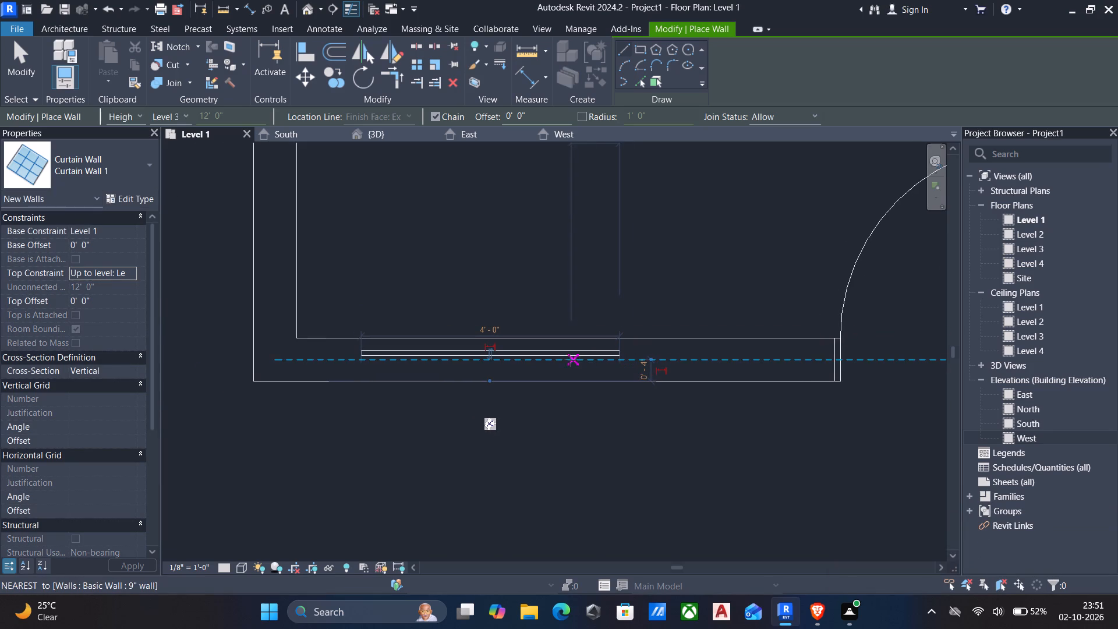
{"action": "key", "text": "Escape"}
{"action": "key", "text": "Escape"}
Nudge the 4' curtain wall east along its host wall, roughly midway between the west room's corner and the door.
{"action": "left_click_drag", "start_coordinate": [336, 276], "coordinate": [704, 468]}
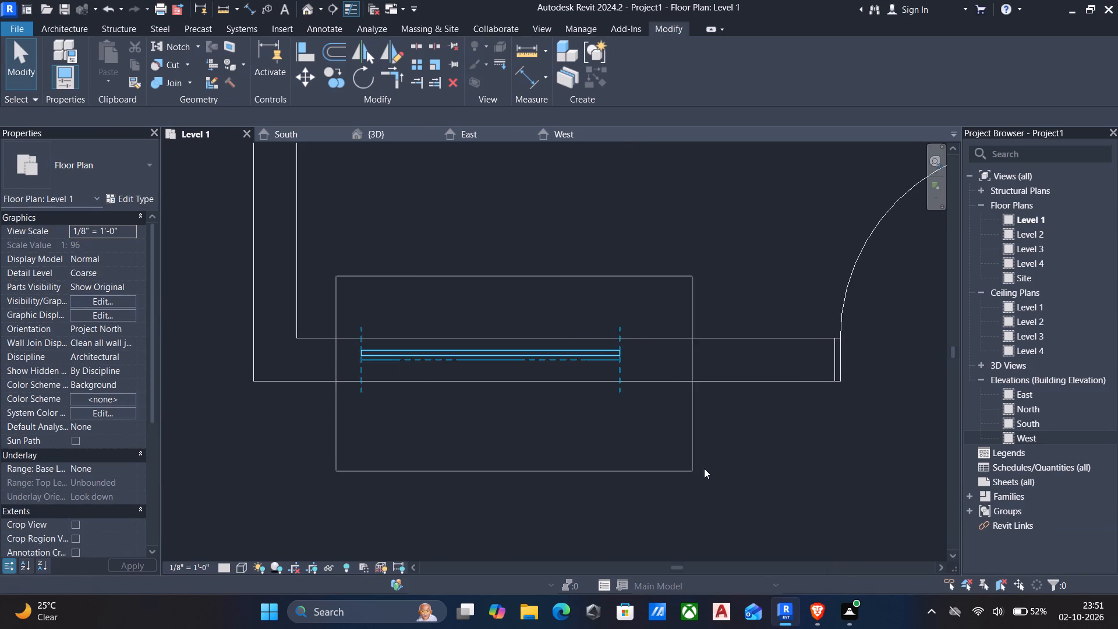
{"action": "left_click_drag", "start_coordinate": [704, 468], "coordinate": [706, 468]}
{"action": "key", "text": "Right"}
{"action": "key", "text": "Right"}
{"action": "key", "text": "Right"}
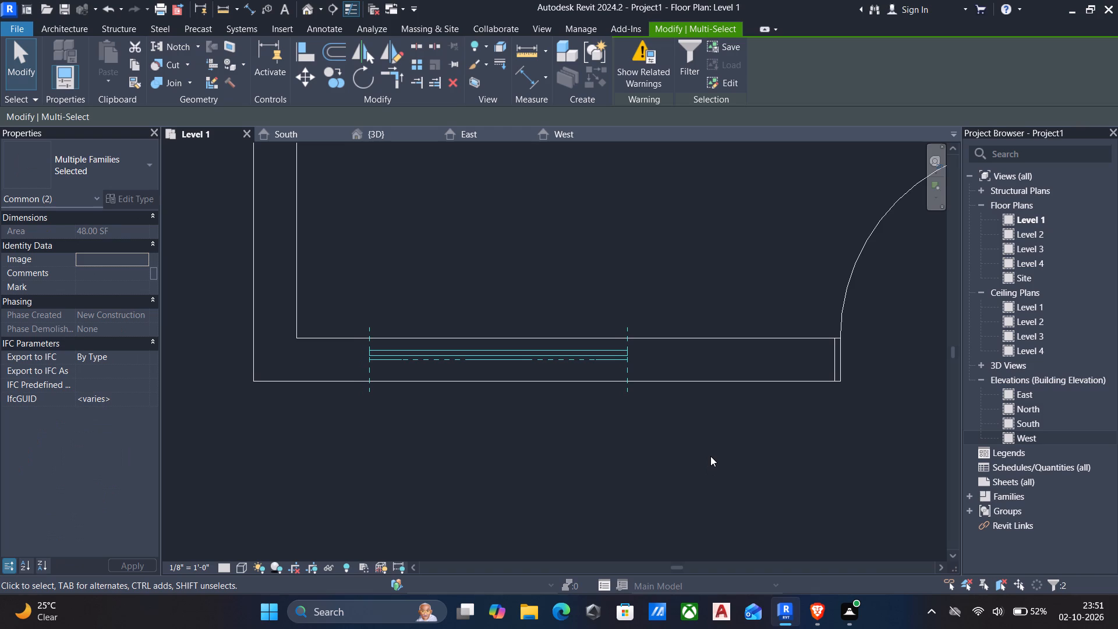
{"action": "key", "text": "Right"}
{"action": "key", "text": "Escape"}
{"action": "scroll", "coordinate": [695, 453], "scroll_direction": "down", "scroll_amount": 3}
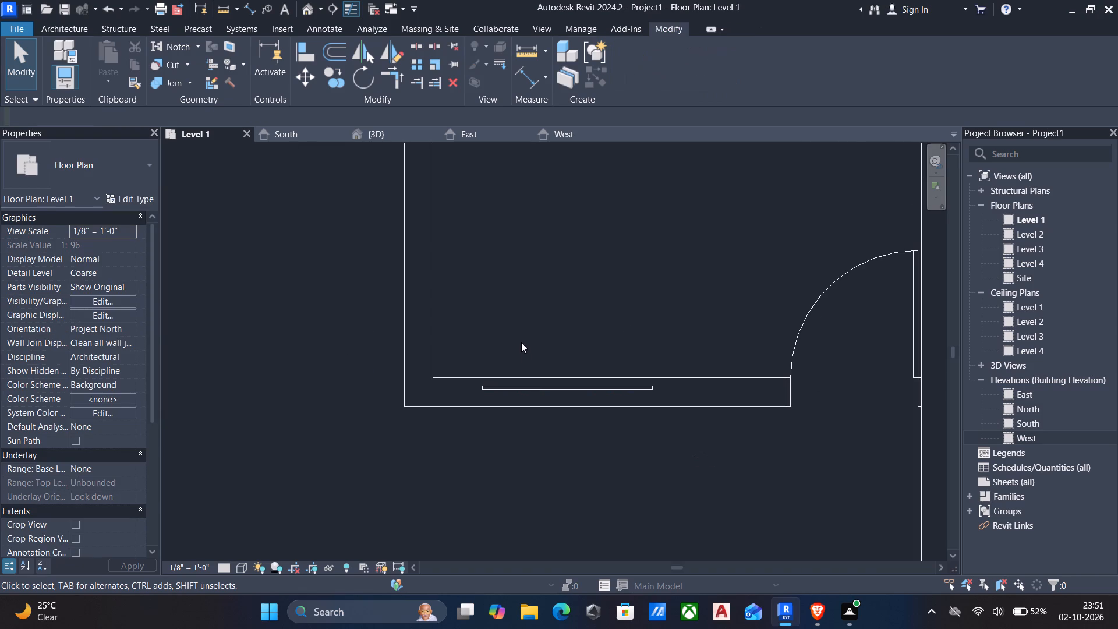
{"action": "left_click_drag", "start_coordinate": [466, 329], "coordinate": [735, 487]}
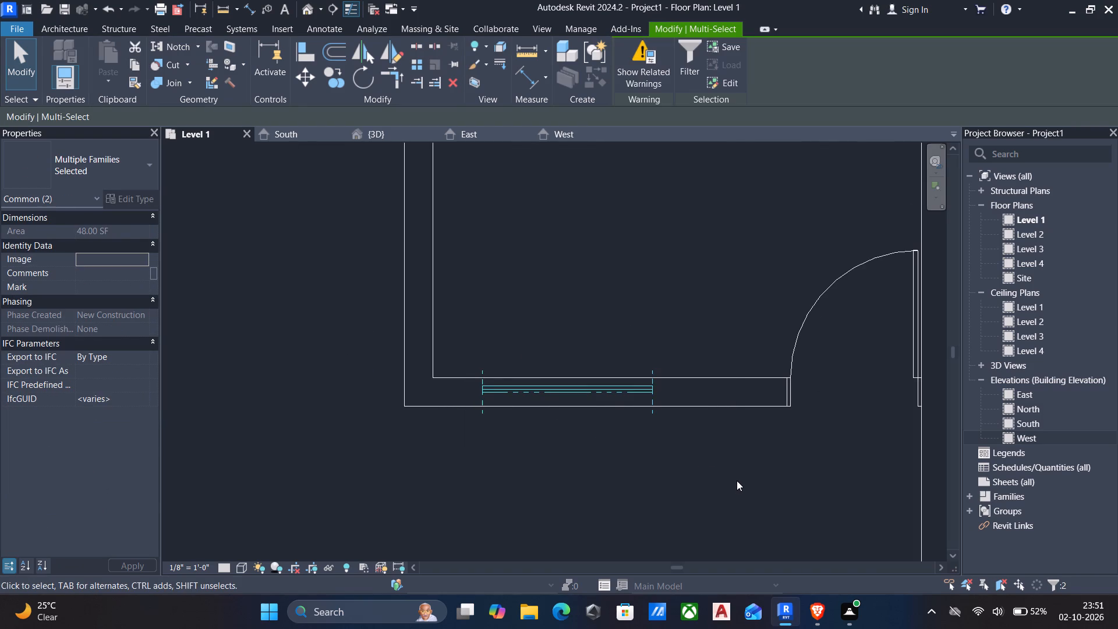
{"action": "key", "text": "Right"}
{"action": "key", "text": "Right"}
{"action": "key", "text": "Right"}
{"action": "key", "text": "Right"}
{"action": "key", "text": "Right"}
{"action": "key", "text": "Right"}
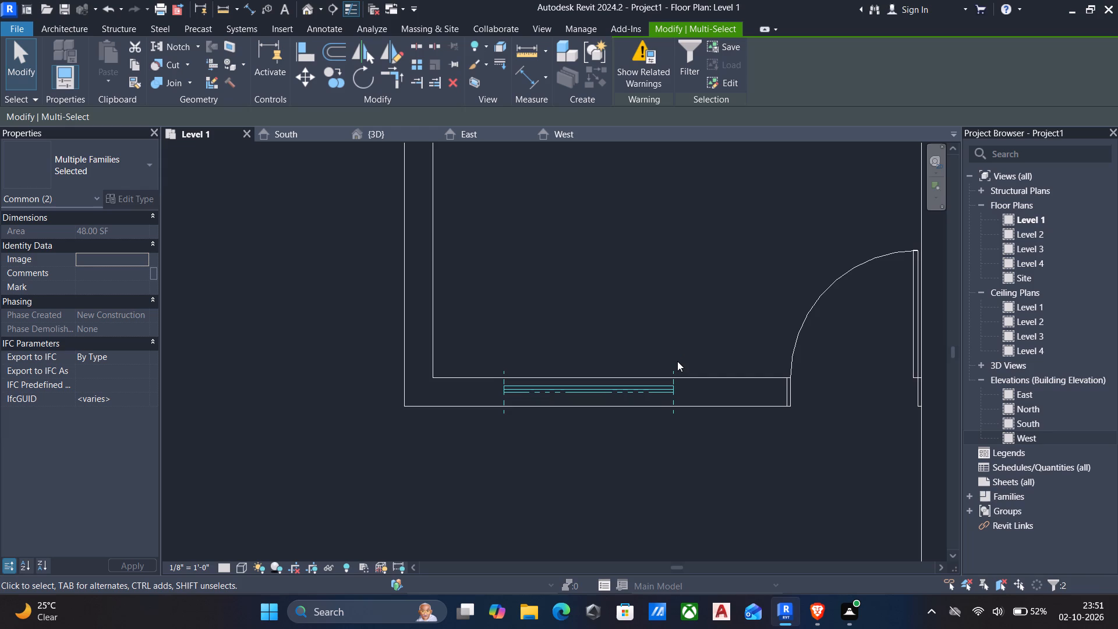
Start another Curtain Wall 1 at the southeast corner of the projecting middle room.
{"action": "scroll", "coordinate": [677, 361], "scroll_direction": "down", "scroll_amount": 1}
{"action": "middle_click_drag", "start_coordinate": [677, 371], "coordinate": [661, 365]}
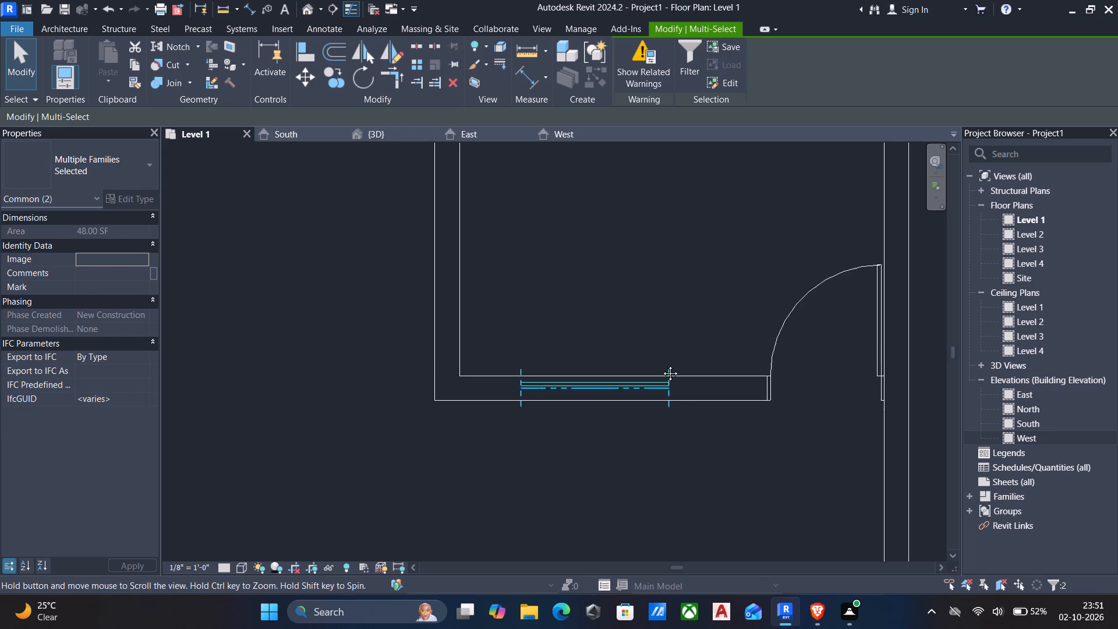
{"action": "middle_click_drag", "start_coordinate": [661, 365], "coordinate": [635, 349]}
{"action": "middle_click_drag", "start_coordinate": [645, 352], "coordinate": [608, 330]}
{"action": "scroll", "coordinate": [606, 328], "scroll_direction": "down", "scroll_amount": 6}
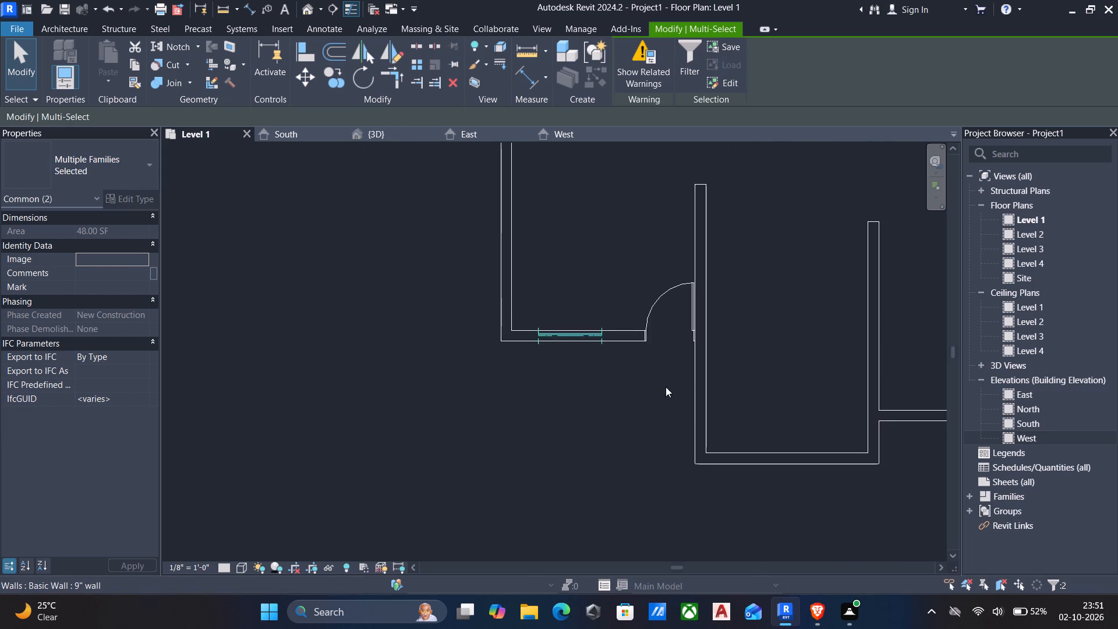
{"action": "middle_click_drag", "start_coordinate": [666, 387], "coordinate": [386, 274]}
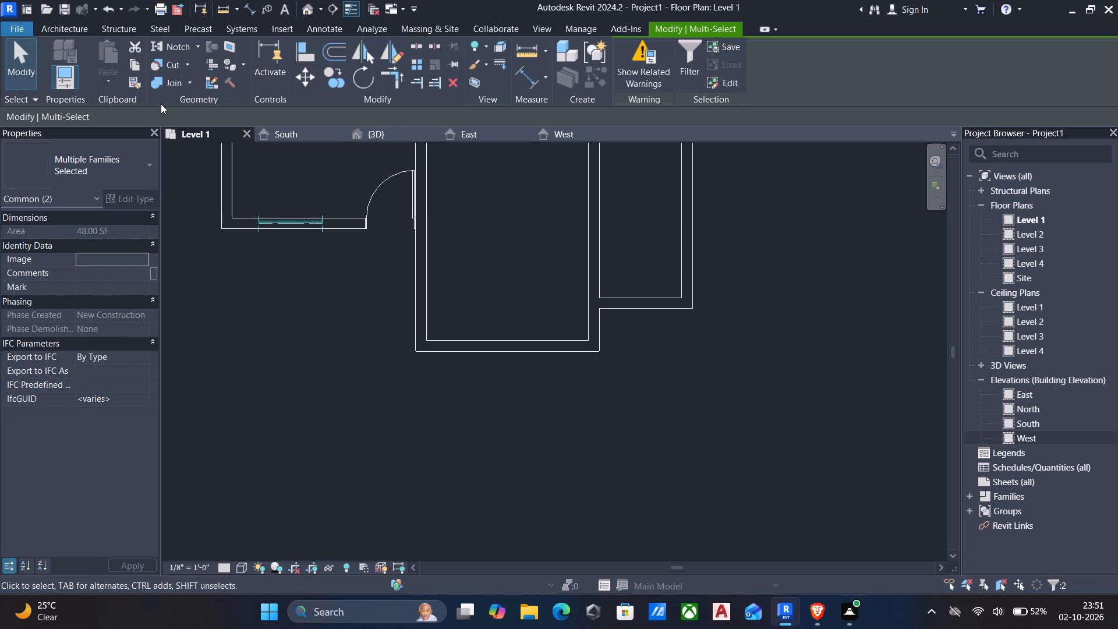
{"action": "type", "text": "wa"}
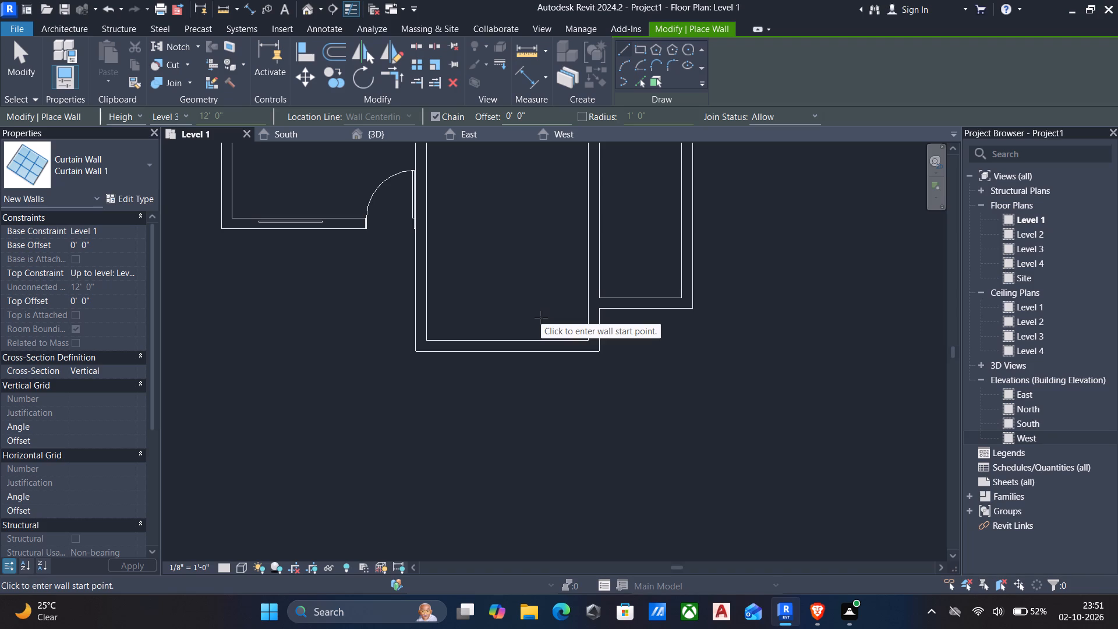
{"action": "scroll", "coordinate": [539, 328], "scroll_direction": "up", "scroll_amount": 4}
{"action": "scroll", "coordinate": [615, 363], "scroll_direction": "up", "scroll_amount": 5}
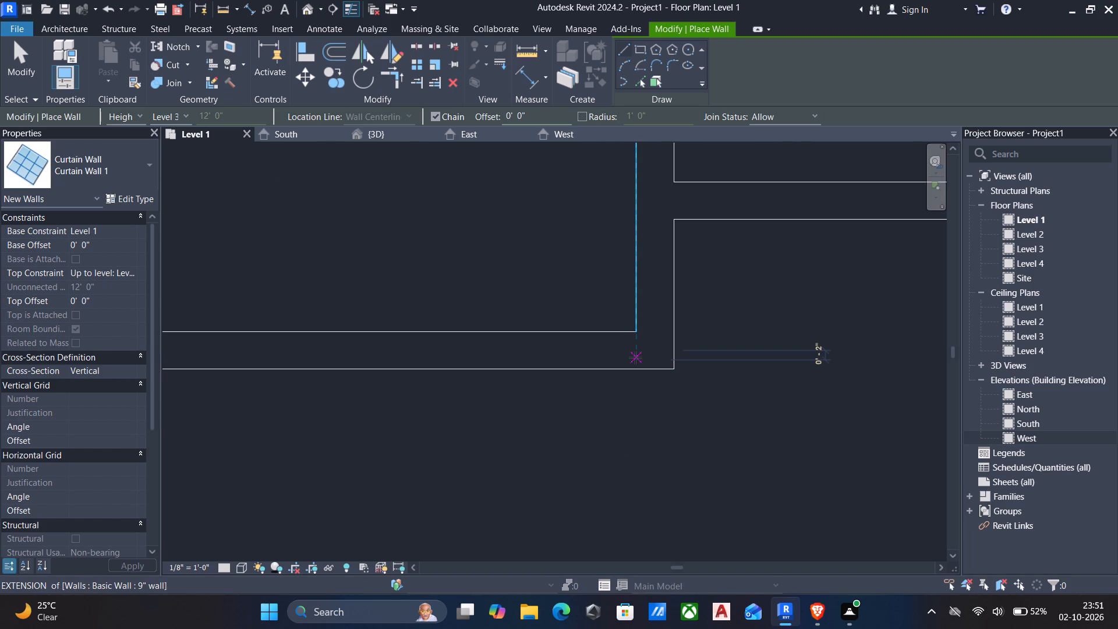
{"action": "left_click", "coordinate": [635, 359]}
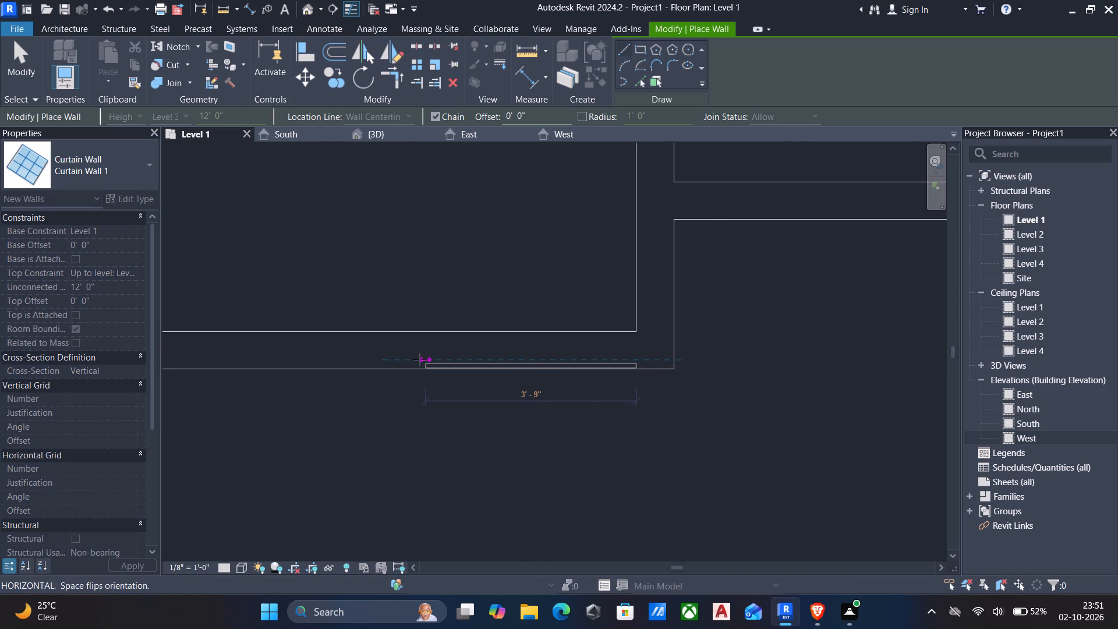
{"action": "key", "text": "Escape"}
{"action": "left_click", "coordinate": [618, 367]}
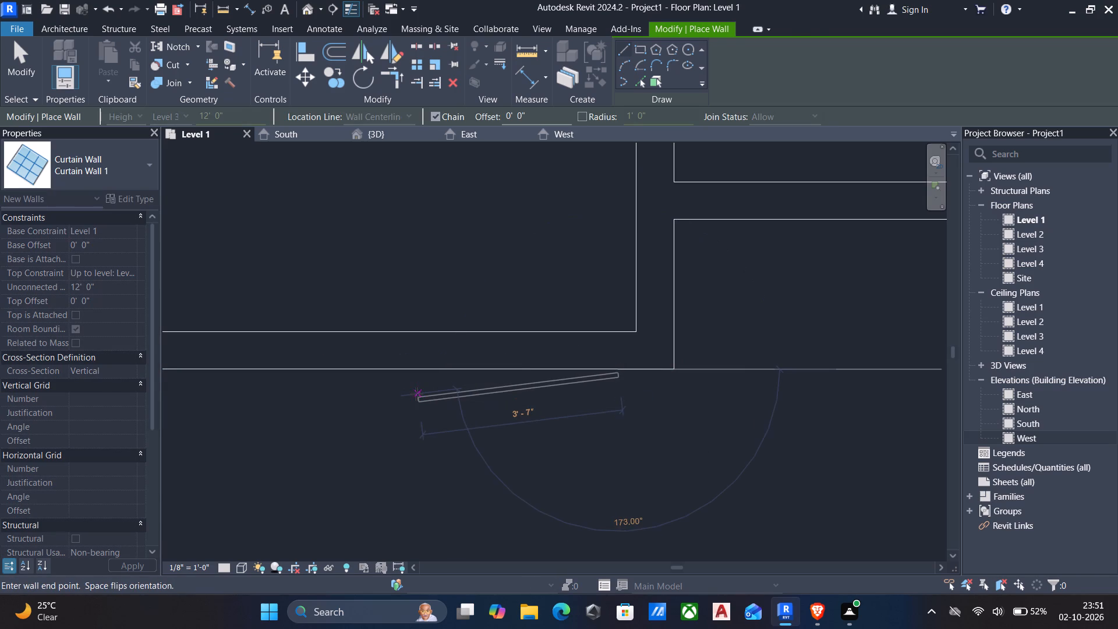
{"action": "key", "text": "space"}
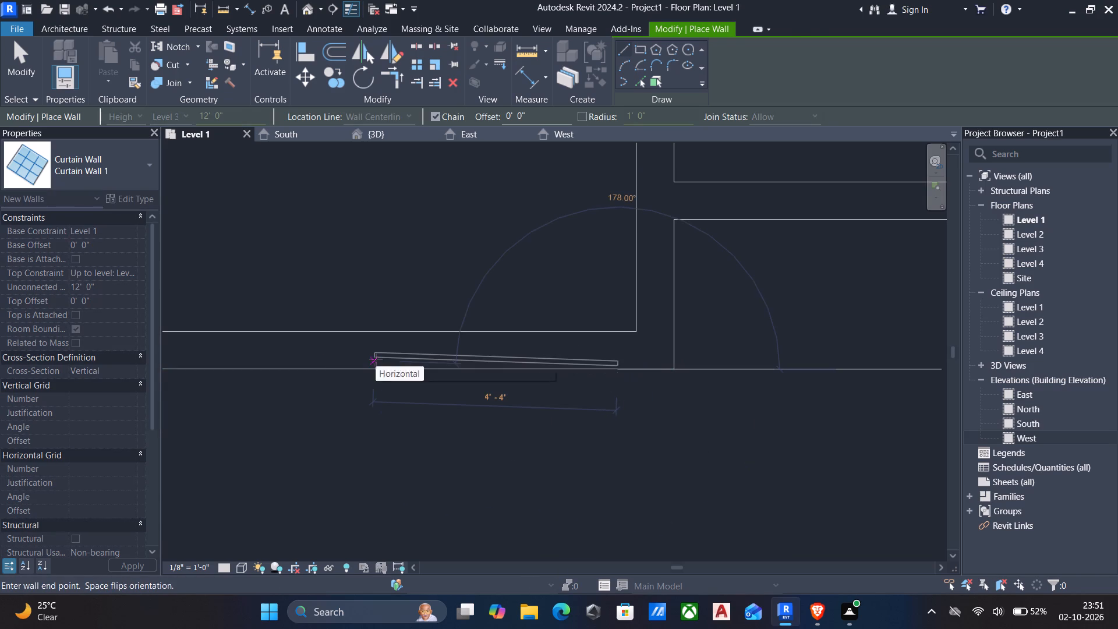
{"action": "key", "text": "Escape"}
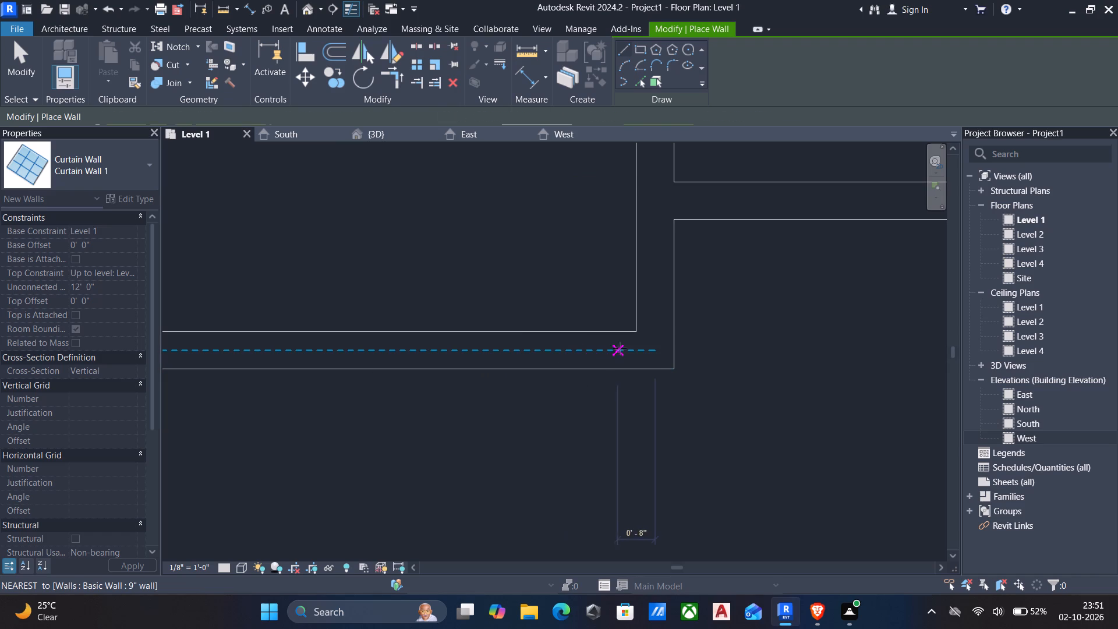
Draw a 6' long Curtain Wall 1 westward along the centreline of the middle room's south wall, starting near its southeast corner.
{"action": "left_click", "coordinate": [623, 352]}
{"action": "key", "text": "space"}
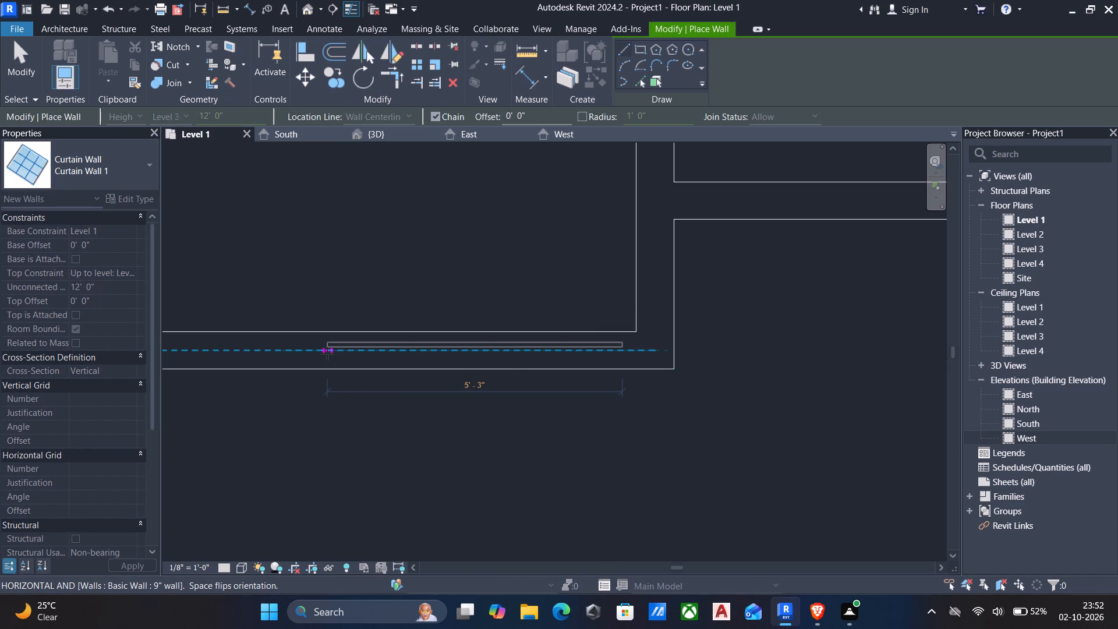
{"action": "scroll", "coordinate": [323, 358], "scroll_direction": "down", "scroll_amount": 4}
{"action": "middle_click", "coordinate": [316, 374]}
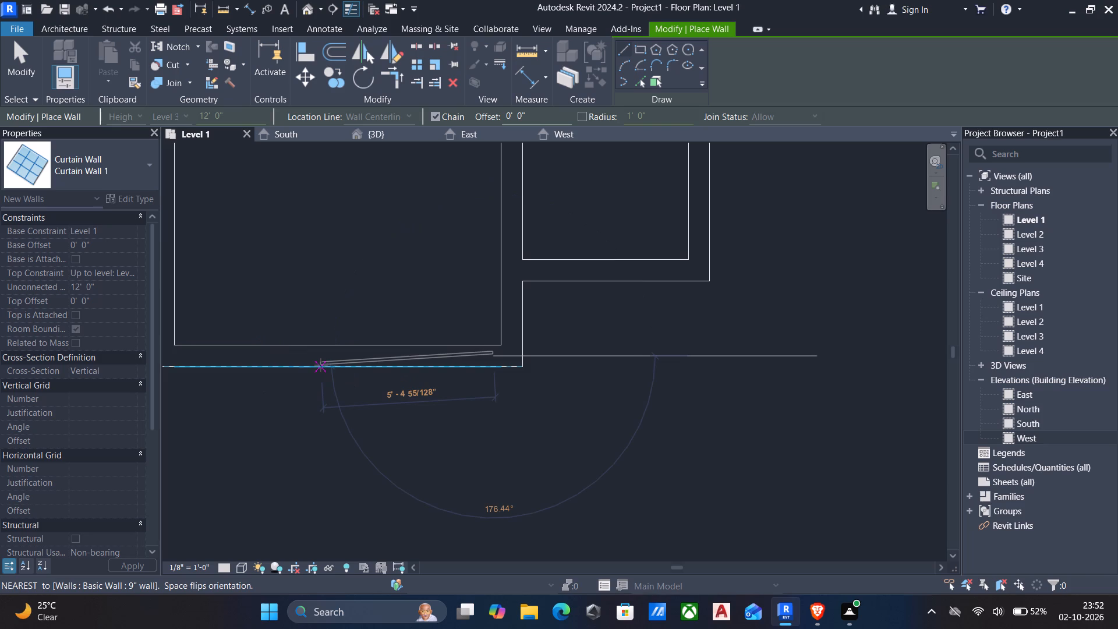
{"action": "scroll", "coordinate": [321, 365], "scroll_direction": "up", "scroll_amount": 4}
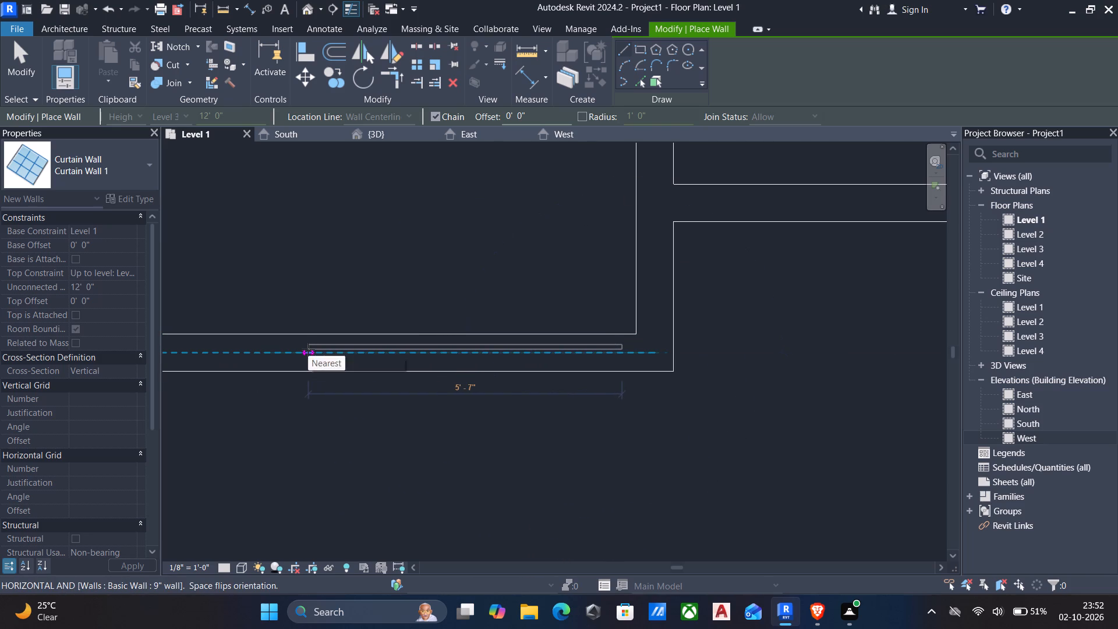
{"action": "scroll", "coordinate": [308, 349], "scroll_direction": "up", "scroll_amount": 4}
{"action": "type", "text": "6'"}
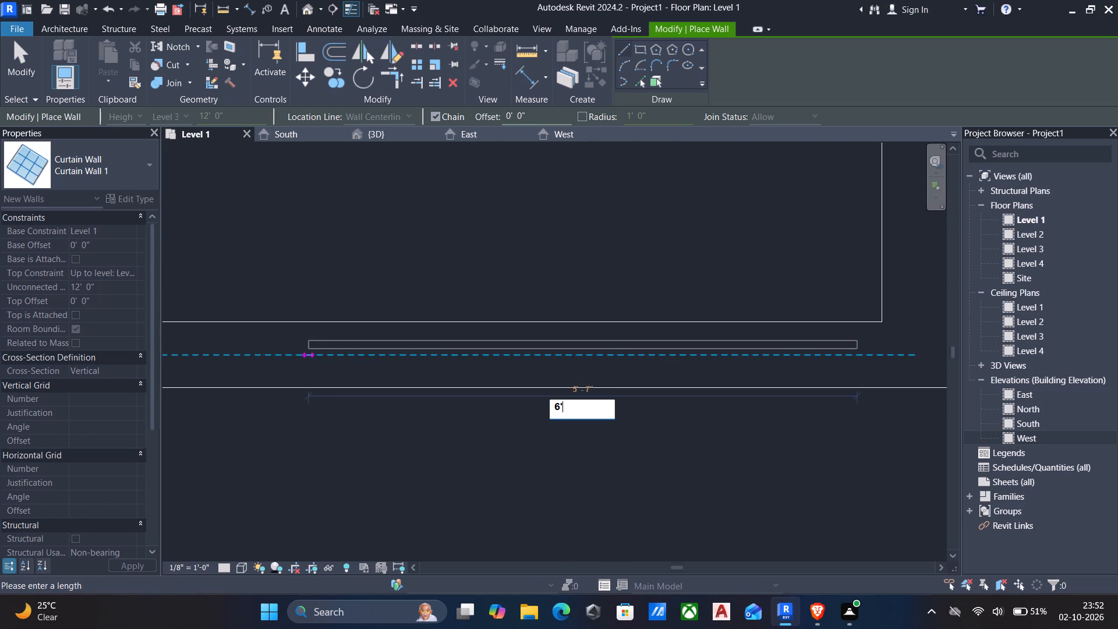
{"action": "key", "text": "Return"}
{"action": "scroll", "coordinate": [308, 350], "scroll_direction": "down", "scroll_amount": 5}
{"action": "key", "text": "Return"}
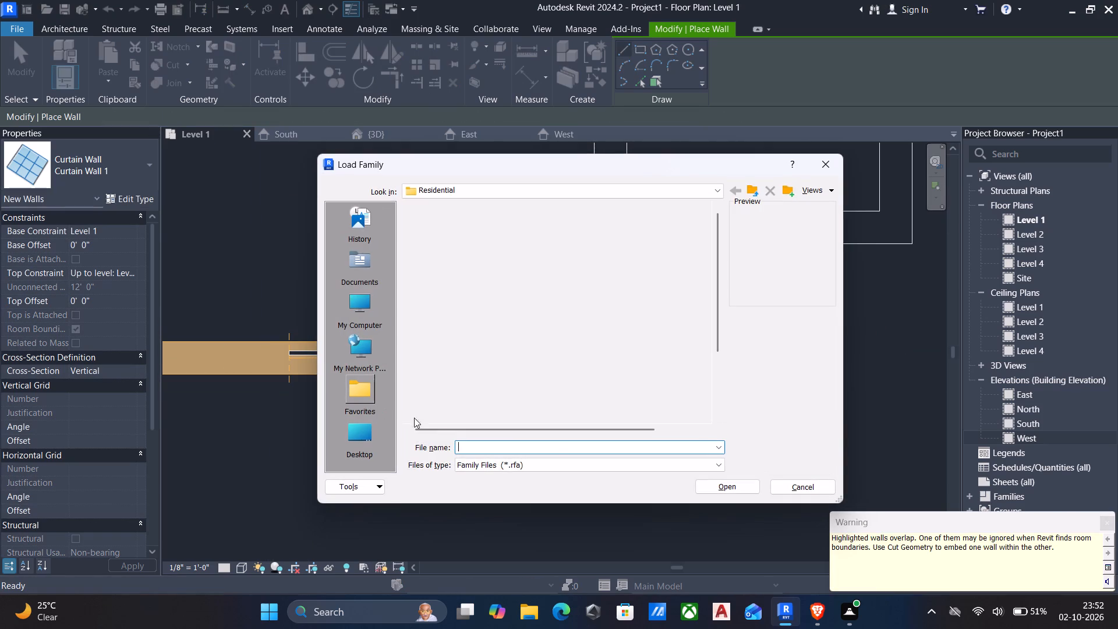
Dismiss the Load Family dialog and end the wall placement.
{"action": "key", "text": "Escape"}
{"action": "key", "text": "Escape"}
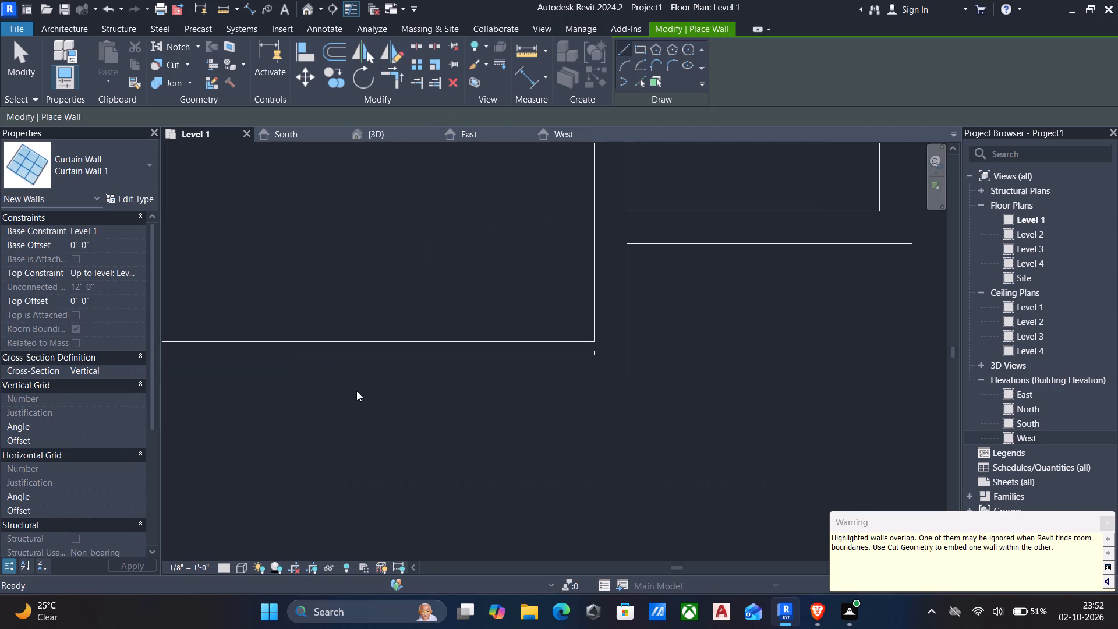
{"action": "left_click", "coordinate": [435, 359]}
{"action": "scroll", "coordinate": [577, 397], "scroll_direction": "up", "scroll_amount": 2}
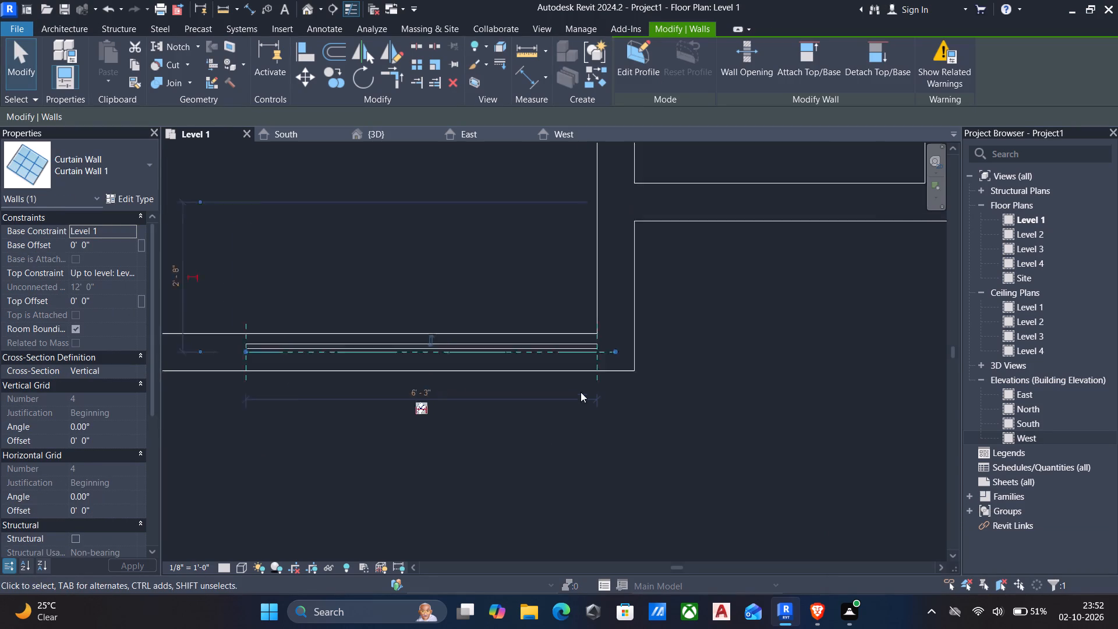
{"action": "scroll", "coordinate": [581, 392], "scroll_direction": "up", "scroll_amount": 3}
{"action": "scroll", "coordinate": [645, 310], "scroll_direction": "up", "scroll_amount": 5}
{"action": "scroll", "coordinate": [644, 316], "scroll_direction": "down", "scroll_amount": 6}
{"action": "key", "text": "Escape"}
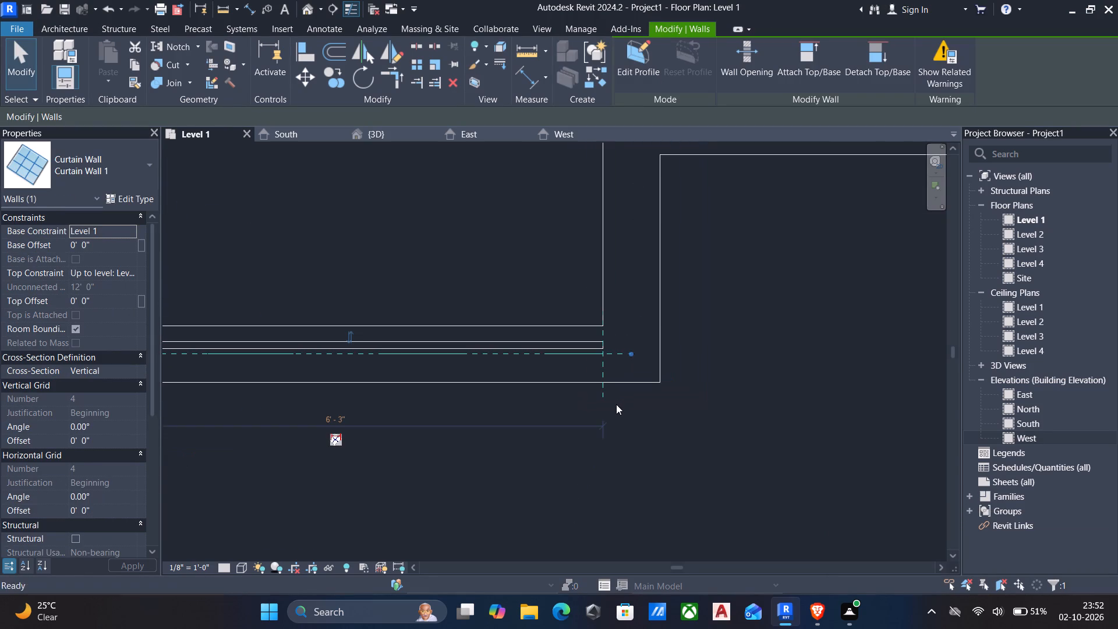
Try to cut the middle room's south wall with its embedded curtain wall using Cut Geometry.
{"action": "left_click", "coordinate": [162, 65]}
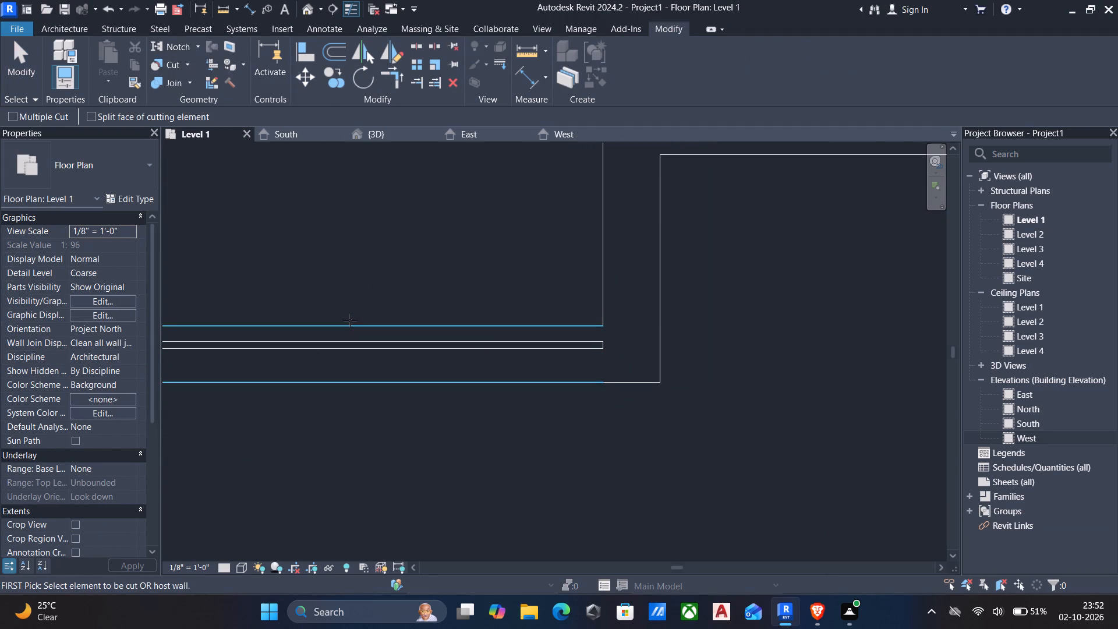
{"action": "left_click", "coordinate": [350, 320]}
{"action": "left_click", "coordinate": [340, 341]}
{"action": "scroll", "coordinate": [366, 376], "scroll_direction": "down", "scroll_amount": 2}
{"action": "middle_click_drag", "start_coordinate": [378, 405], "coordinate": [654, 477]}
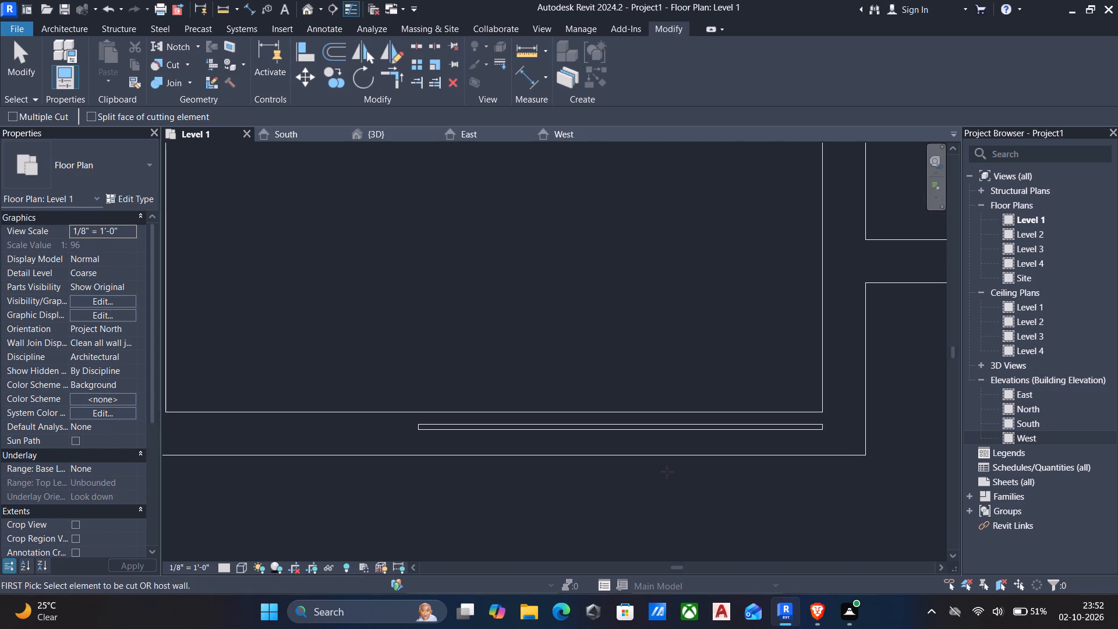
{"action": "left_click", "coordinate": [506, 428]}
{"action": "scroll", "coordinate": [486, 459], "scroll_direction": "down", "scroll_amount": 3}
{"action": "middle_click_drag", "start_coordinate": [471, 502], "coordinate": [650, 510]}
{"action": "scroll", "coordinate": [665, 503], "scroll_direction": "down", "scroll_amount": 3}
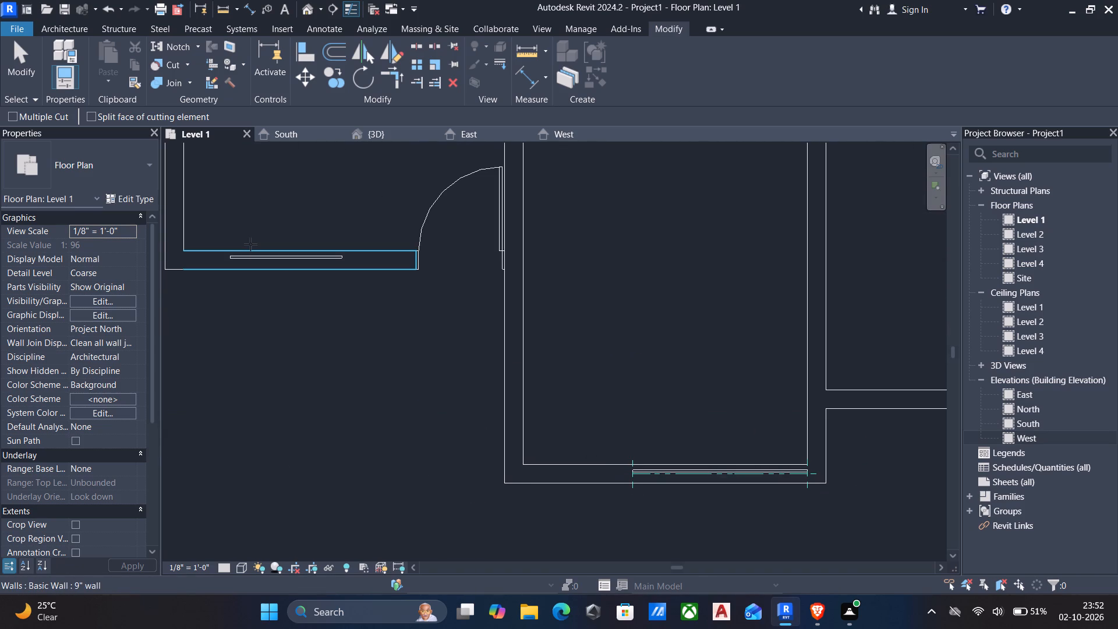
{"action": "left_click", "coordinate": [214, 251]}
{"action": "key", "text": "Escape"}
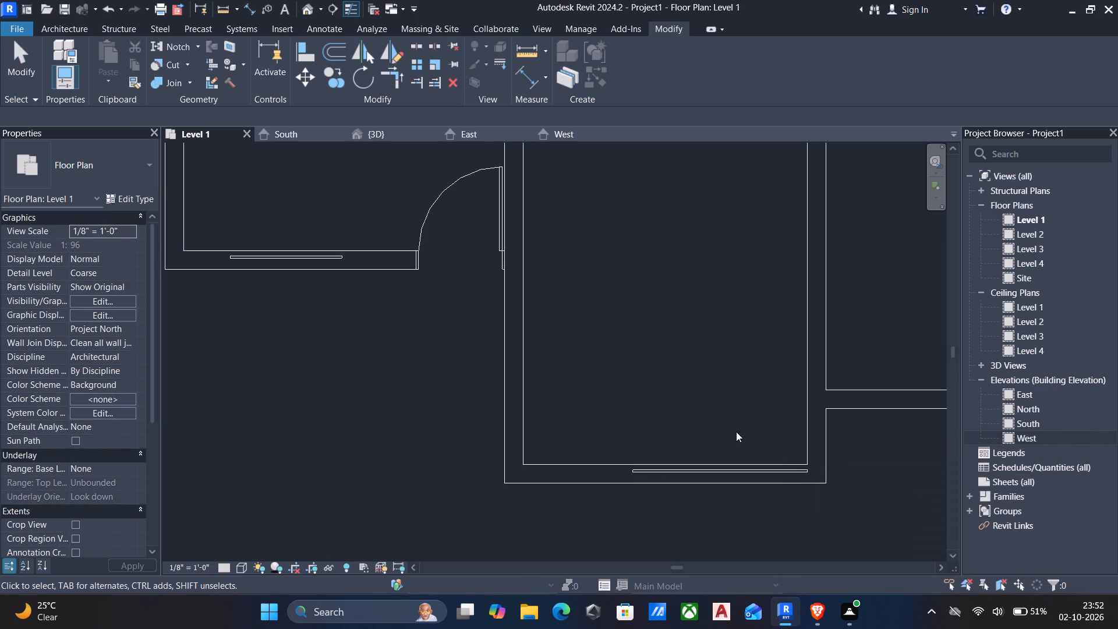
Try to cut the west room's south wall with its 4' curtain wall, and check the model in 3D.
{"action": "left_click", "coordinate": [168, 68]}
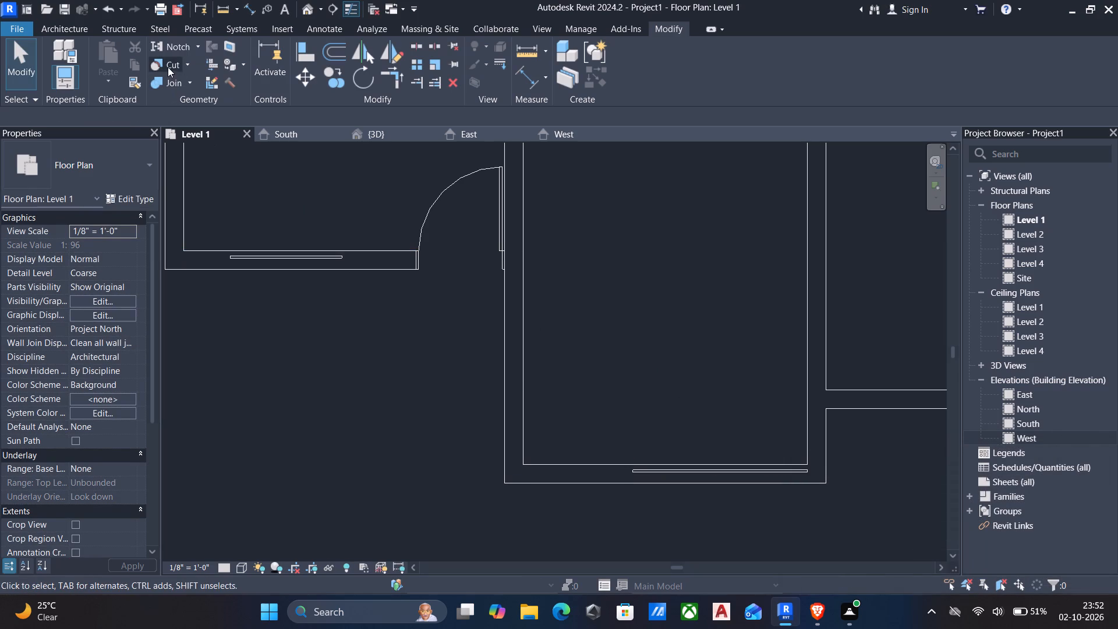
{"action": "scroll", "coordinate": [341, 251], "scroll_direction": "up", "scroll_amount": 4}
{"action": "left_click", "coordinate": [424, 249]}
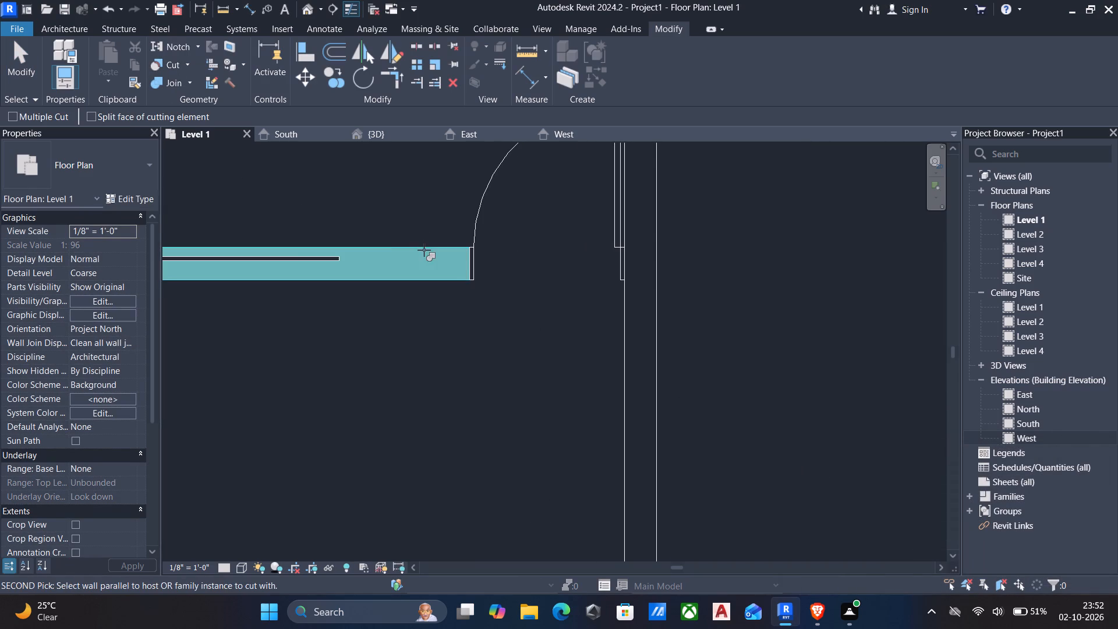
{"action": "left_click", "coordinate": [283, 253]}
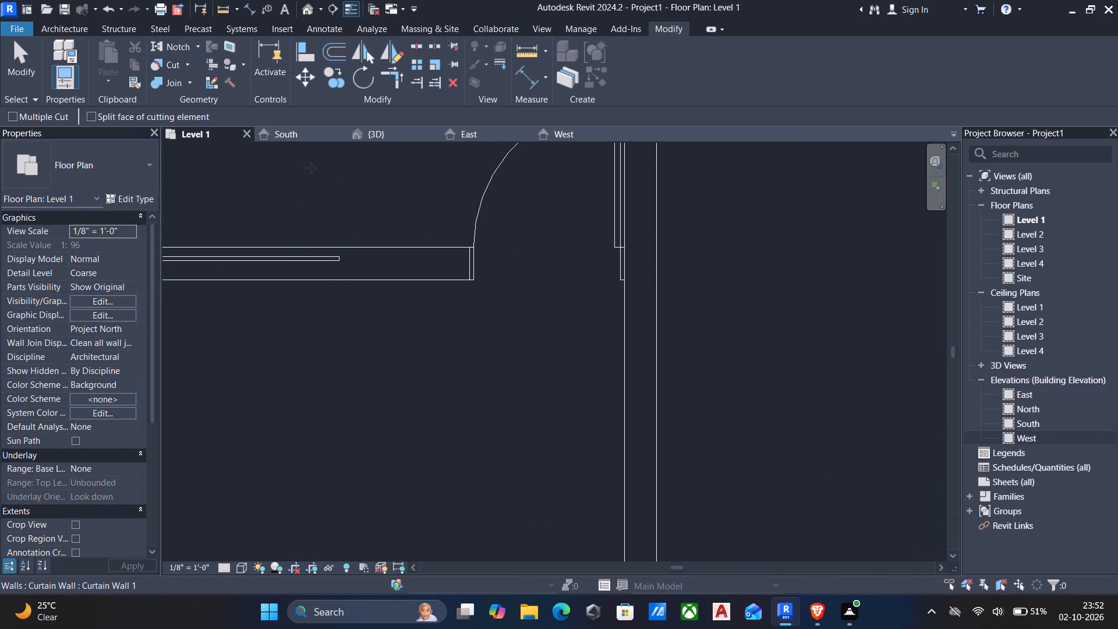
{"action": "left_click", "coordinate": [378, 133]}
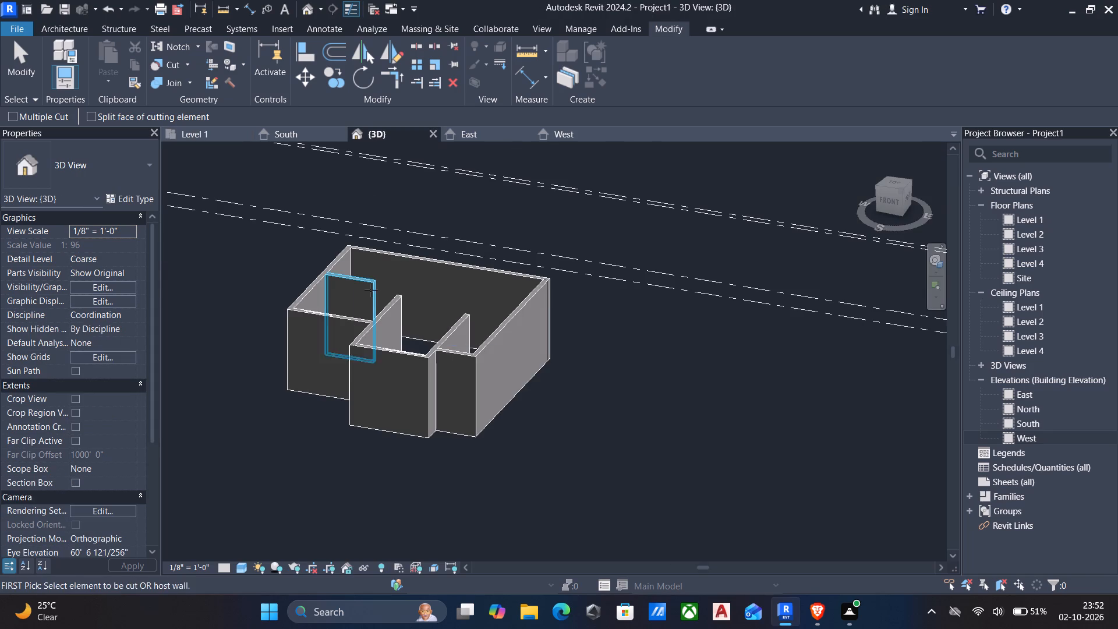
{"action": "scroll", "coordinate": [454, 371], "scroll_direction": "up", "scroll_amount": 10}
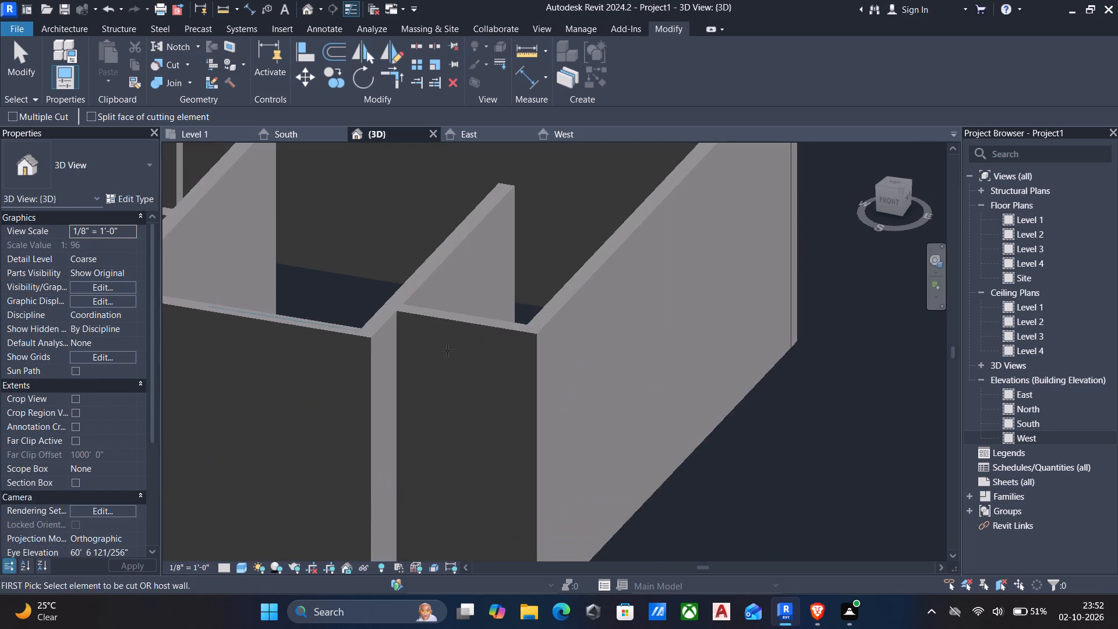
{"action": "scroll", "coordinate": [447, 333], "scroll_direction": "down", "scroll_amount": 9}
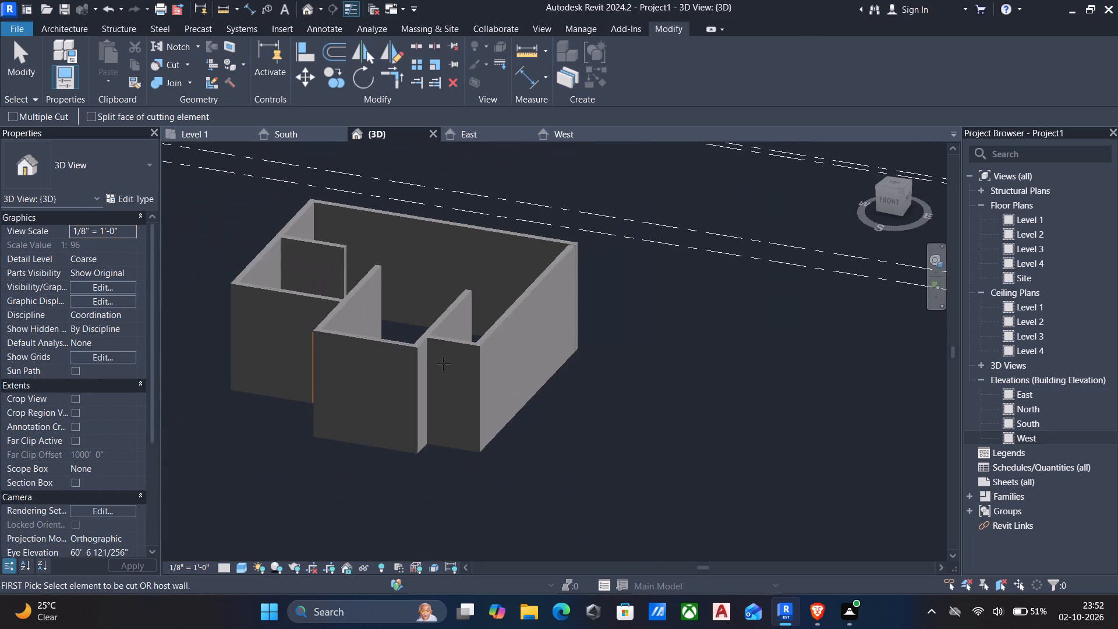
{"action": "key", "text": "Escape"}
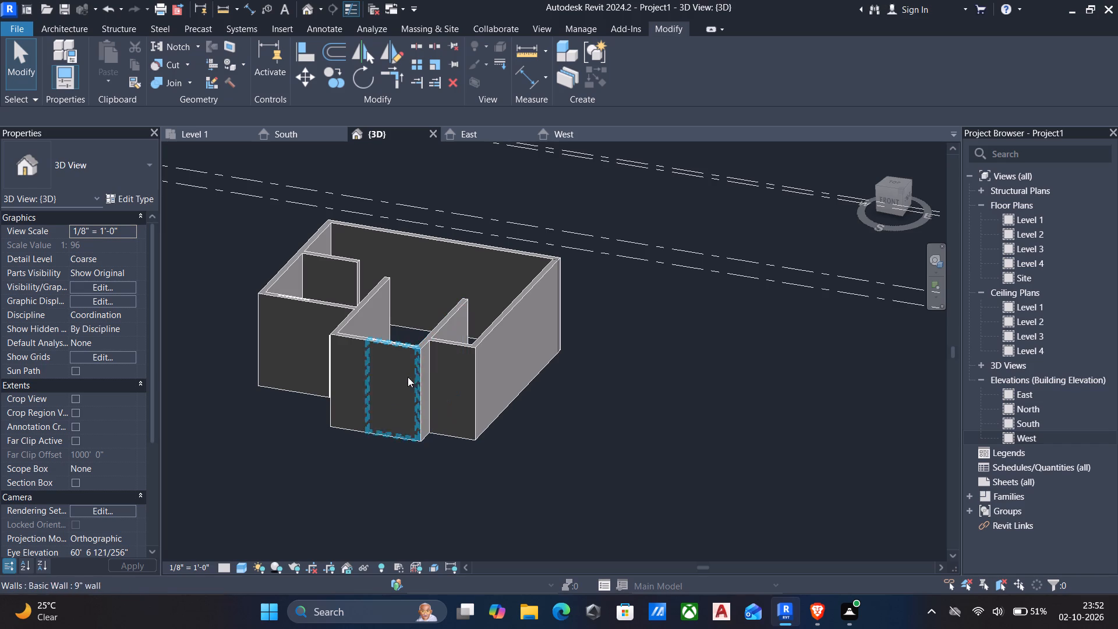
On the Level 1 plan, cut the middle room's south 9" wall with its curtain wall.
{"action": "left_click", "coordinate": [212, 136]}
{"action": "left_click", "coordinate": [175, 63]}
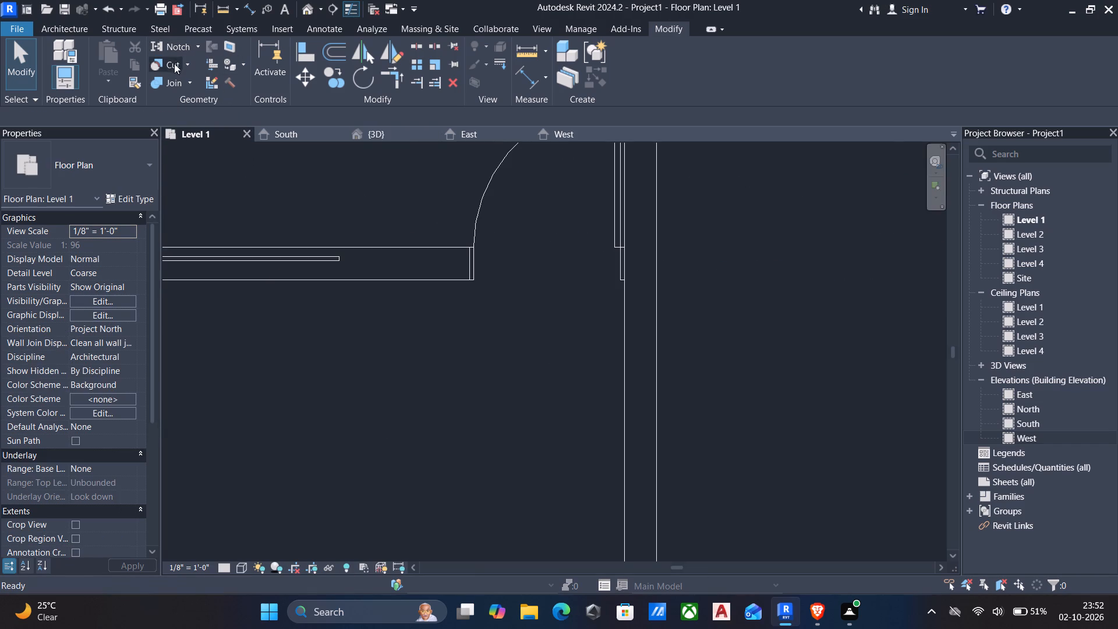
{"action": "scroll", "coordinate": [329, 247], "scroll_direction": "down", "scroll_amount": 5}
{"action": "middle_click_drag", "start_coordinate": [351, 308], "coordinate": [422, 314]}
{"action": "scroll", "coordinate": [448, 311], "scroll_direction": "up", "scroll_amount": 1}
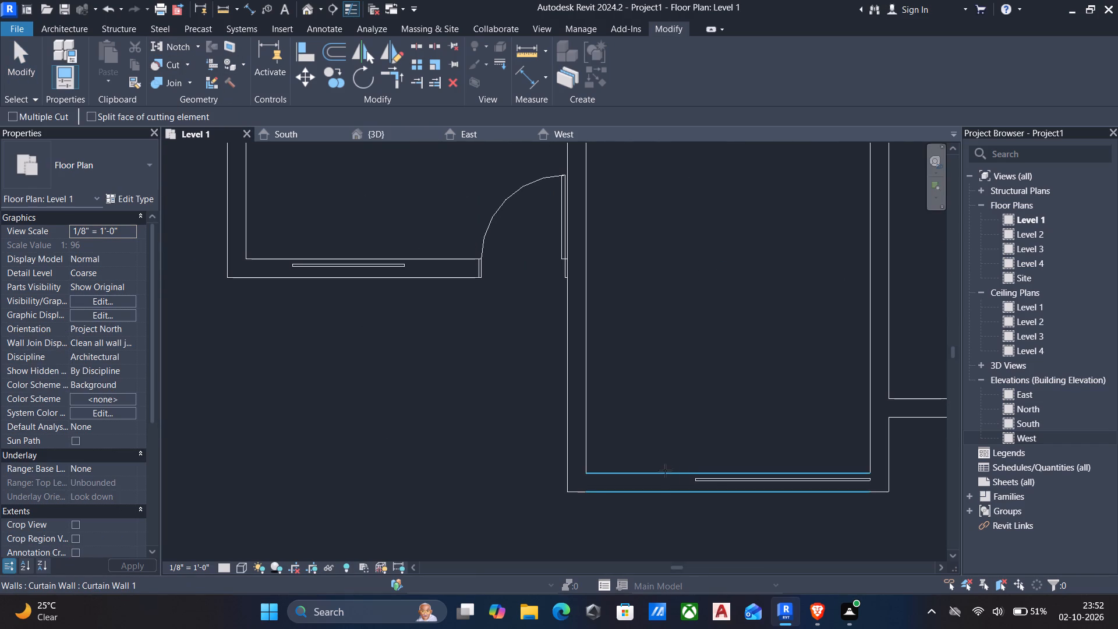
{"action": "left_click", "coordinate": [663, 472]}
{"action": "left_click", "coordinate": [728, 478]}
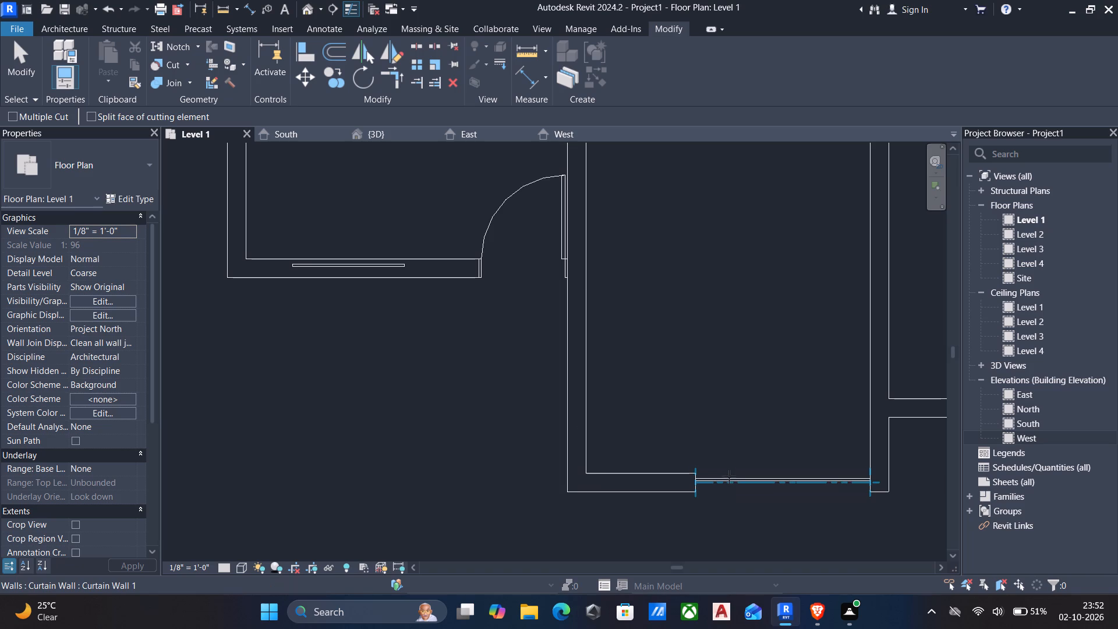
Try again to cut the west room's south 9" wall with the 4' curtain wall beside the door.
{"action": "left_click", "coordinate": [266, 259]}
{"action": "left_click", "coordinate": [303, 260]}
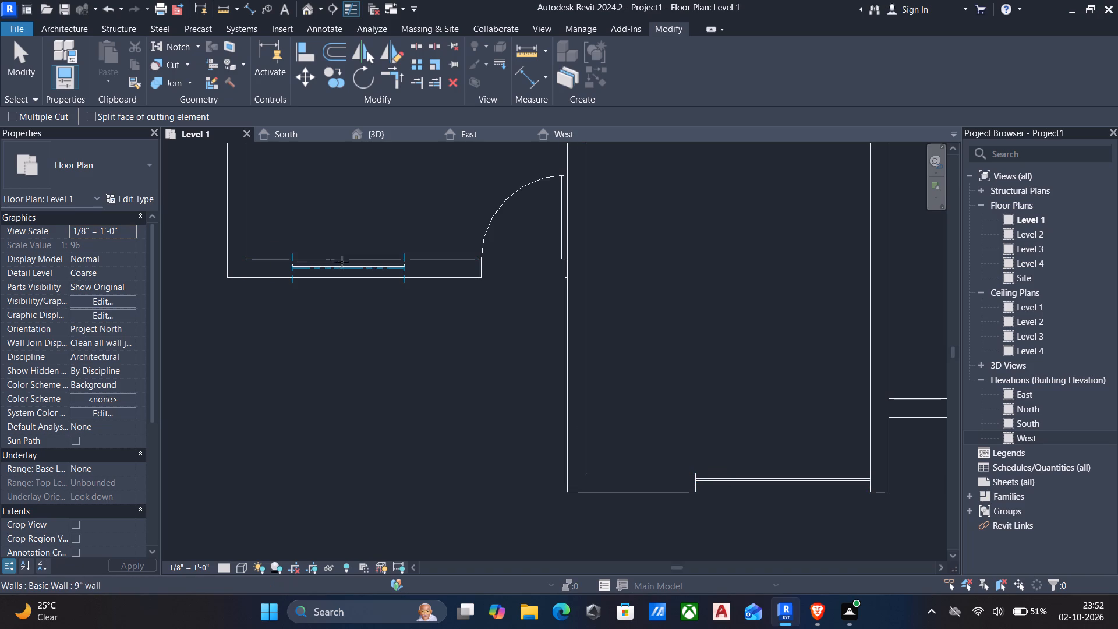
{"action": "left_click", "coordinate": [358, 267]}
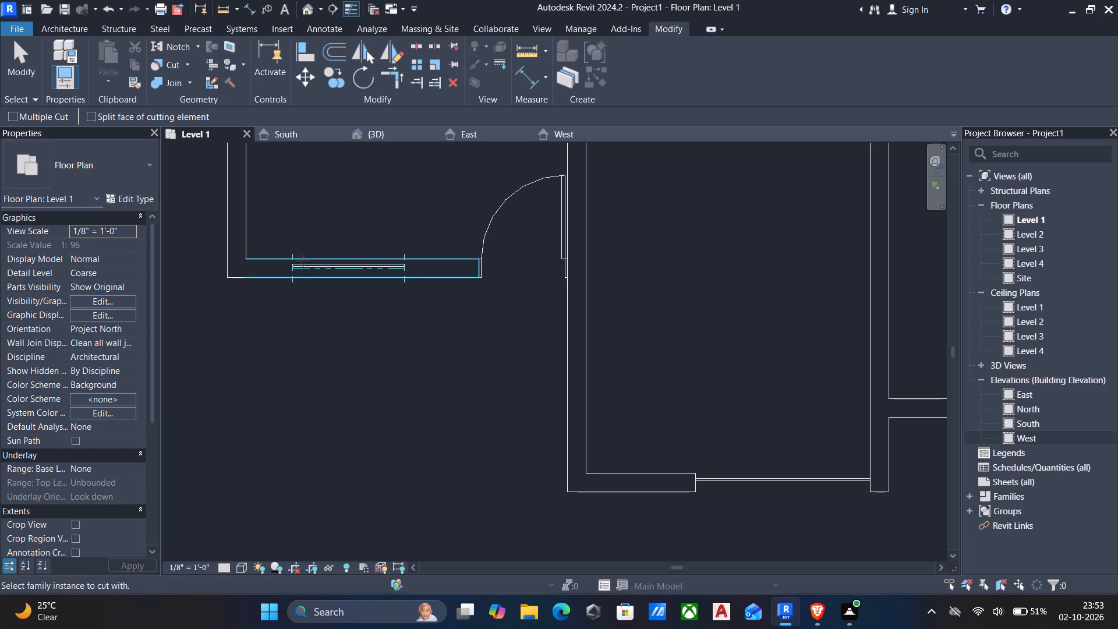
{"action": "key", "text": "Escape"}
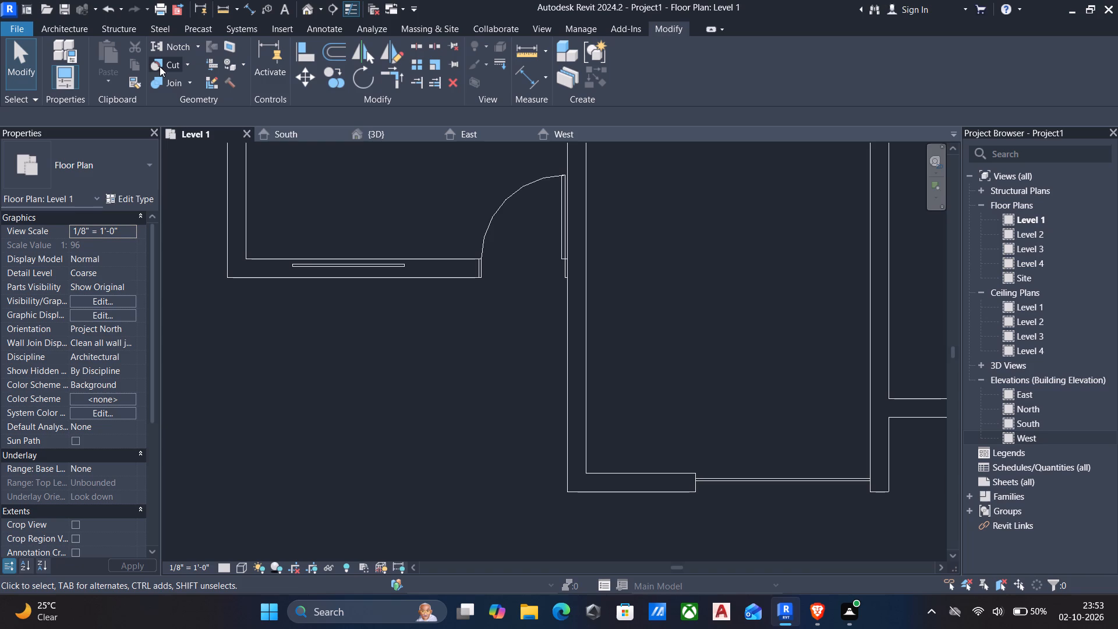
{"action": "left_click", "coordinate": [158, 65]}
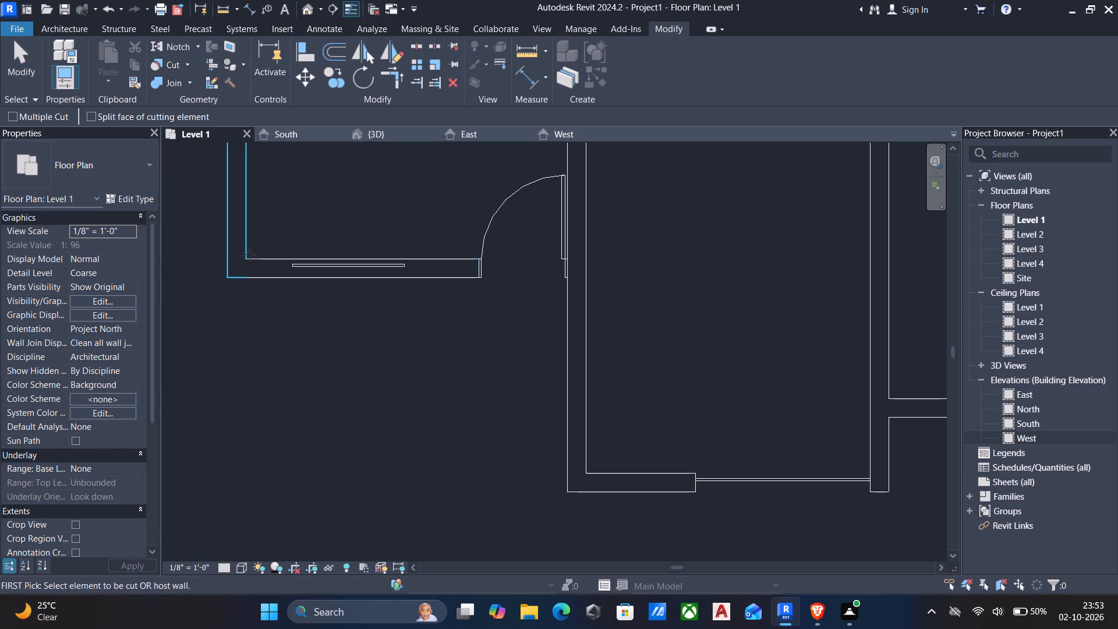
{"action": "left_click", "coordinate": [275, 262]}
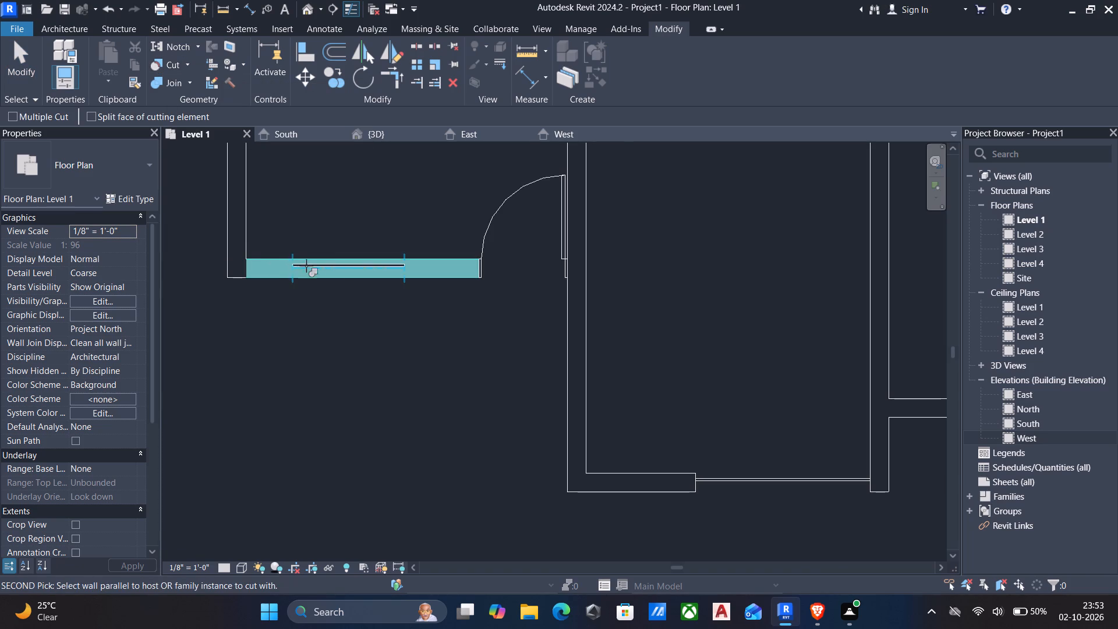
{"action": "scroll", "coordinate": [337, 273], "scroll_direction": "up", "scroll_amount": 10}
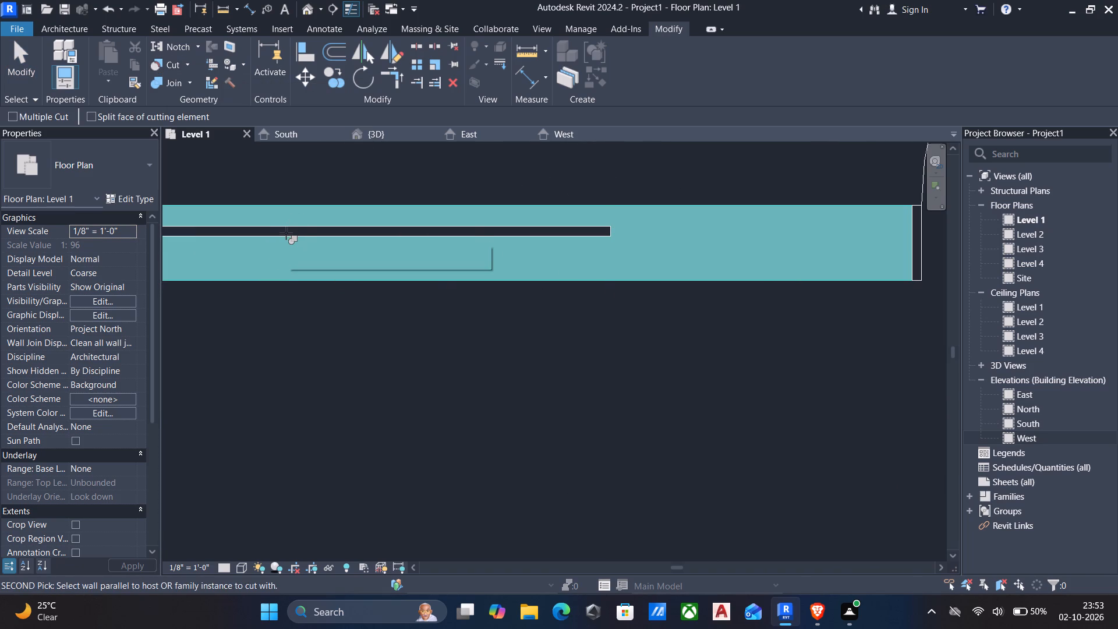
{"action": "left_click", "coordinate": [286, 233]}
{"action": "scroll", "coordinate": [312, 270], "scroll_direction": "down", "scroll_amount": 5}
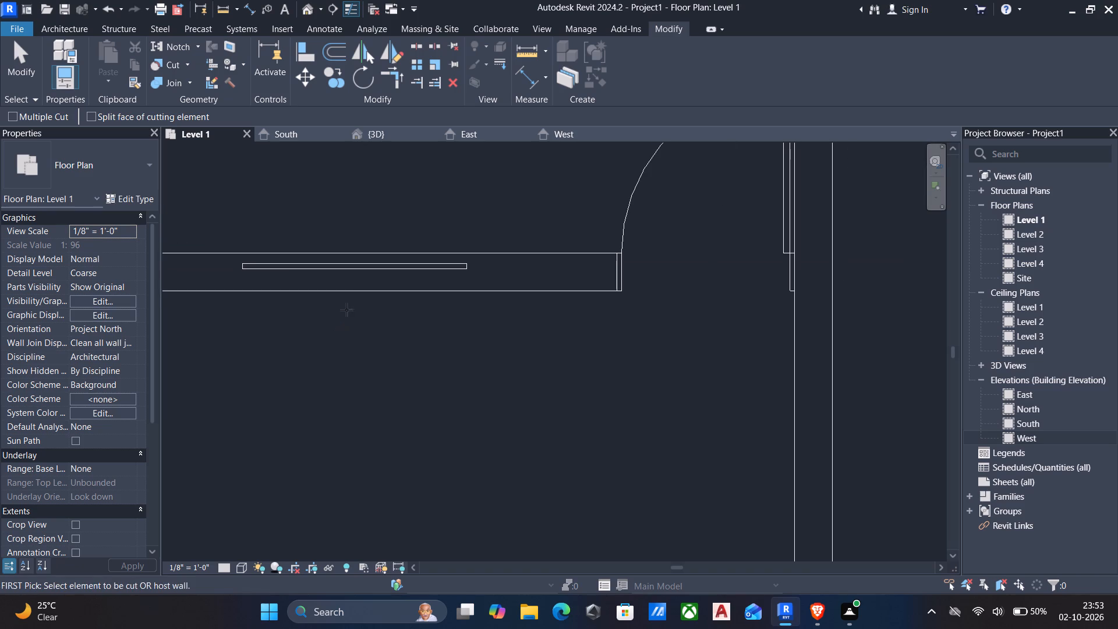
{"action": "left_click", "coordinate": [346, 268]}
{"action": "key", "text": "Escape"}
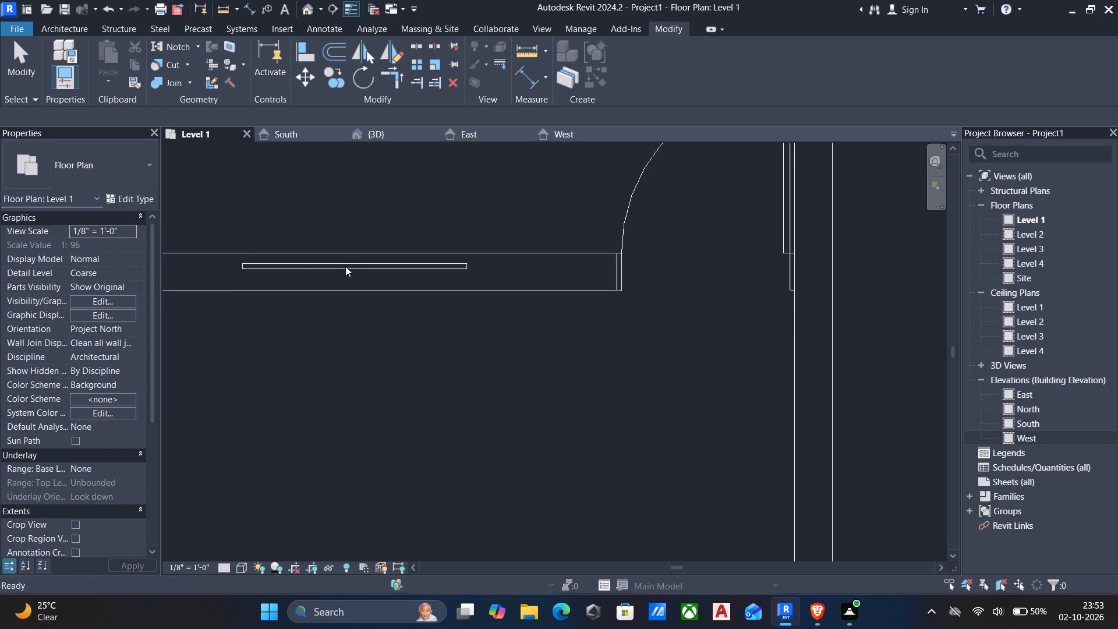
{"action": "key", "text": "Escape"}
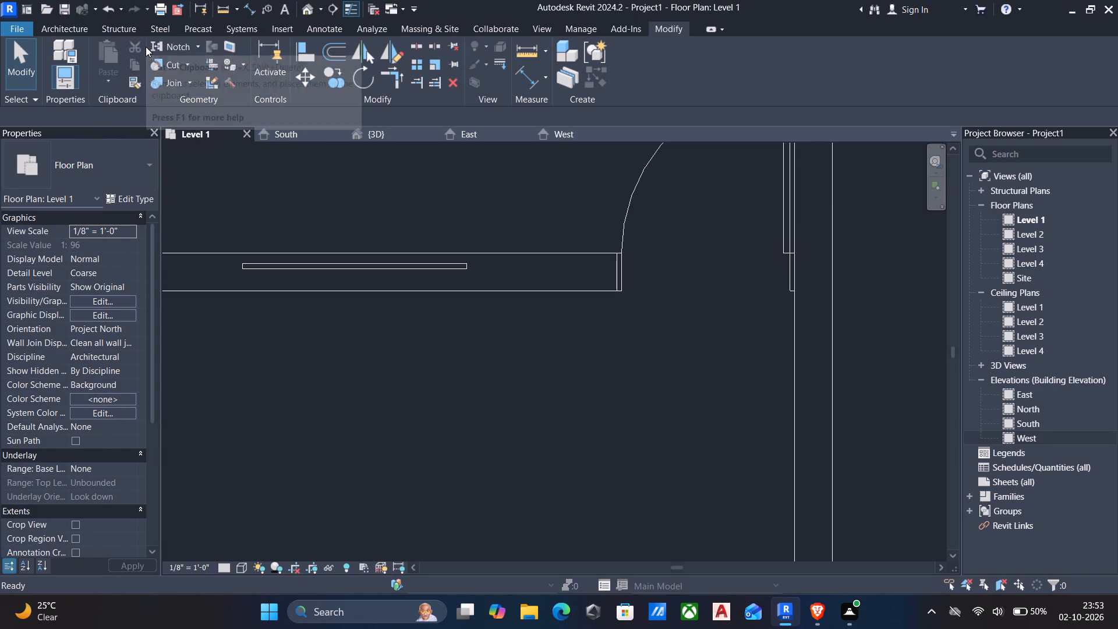
Cut the west room's south 9" wall with the 4' curtain wall lying west of the door.
{"action": "left_click", "coordinate": [173, 63]}
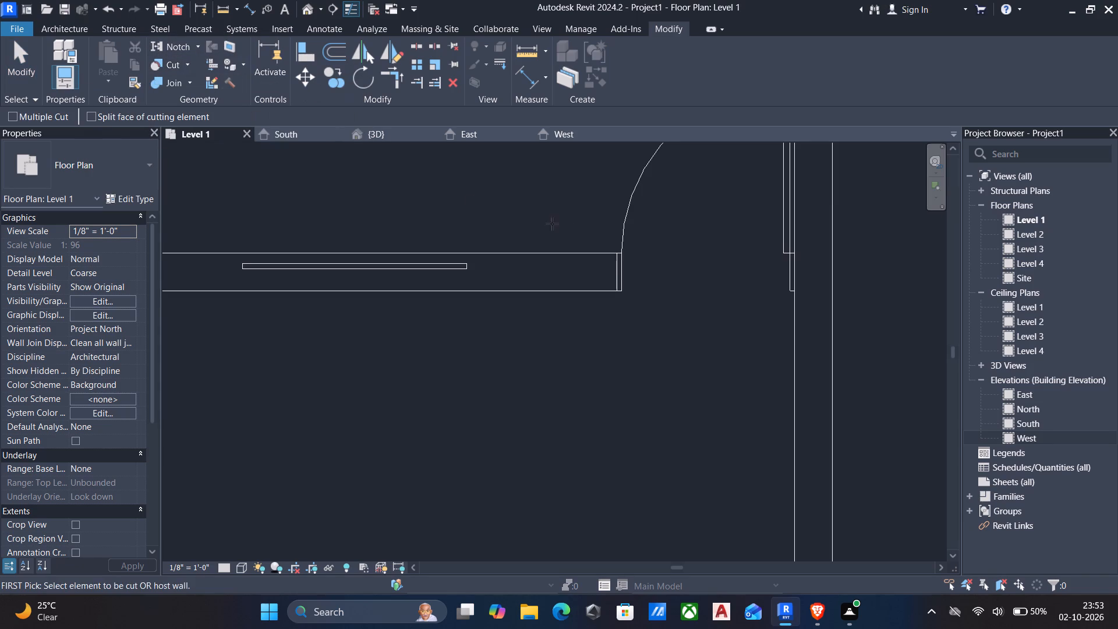
{"action": "left_click", "coordinate": [592, 253]}
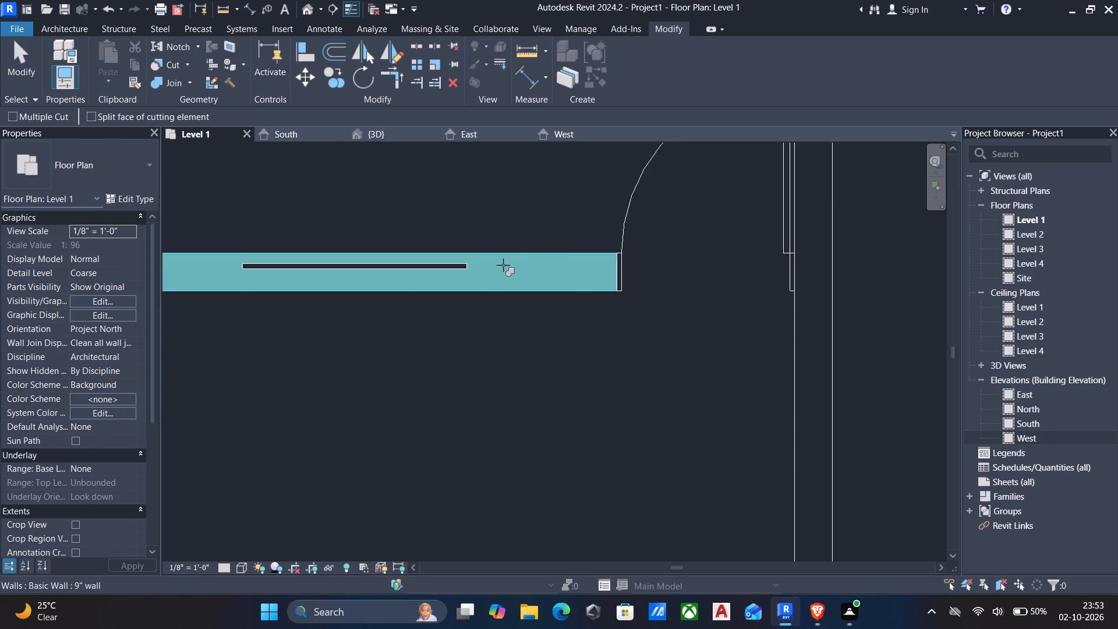
{"action": "left_click", "coordinate": [410, 270]}
{"action": "scroll", "coordinate": [535, 335], "scroll_direction": "down", "scroll_amount": 5}
{"action": "middle_click_drag", "start_coordinate": [544, 355], "coordinate": [526, 361]}
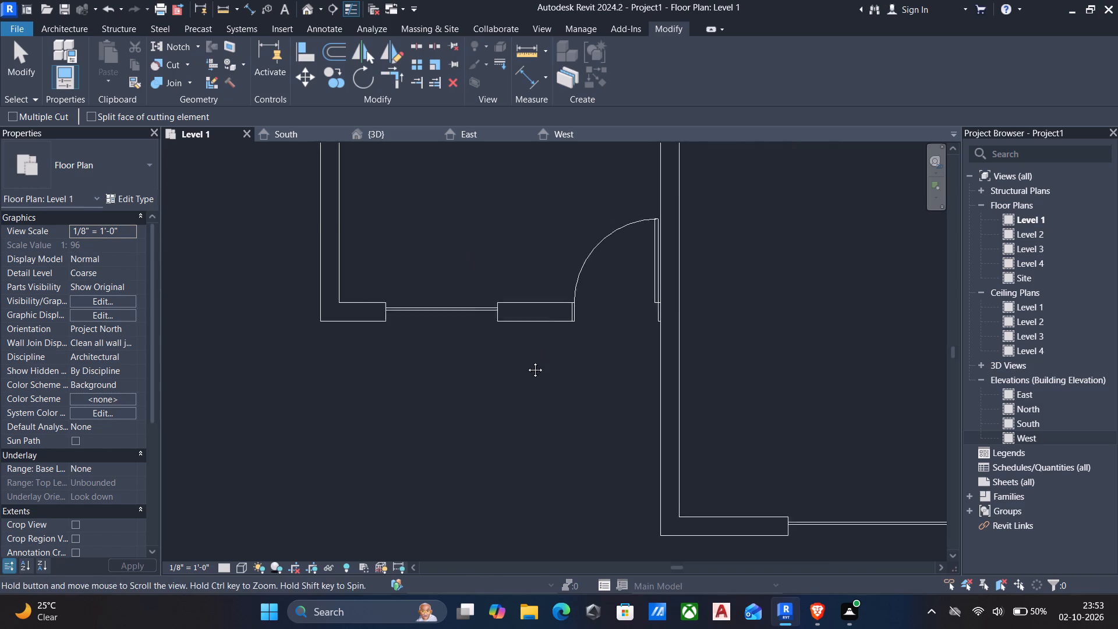
{"action": "middle_click_drag", "start_coordinate": [526, 361], "coordinate": [475, 350]}
{"action": "scroll", "coordinate": [470, 344], "scroll_direction": "up", "scroll_amount": 1}
{"action": "scroll", "coordinate": [469, 344], "scroll_direction": "down", "scroll_amount": 4}
{"action": "middle_click_drag", "start_coordinate": [720, 443], "coordinate": [298, 359]}
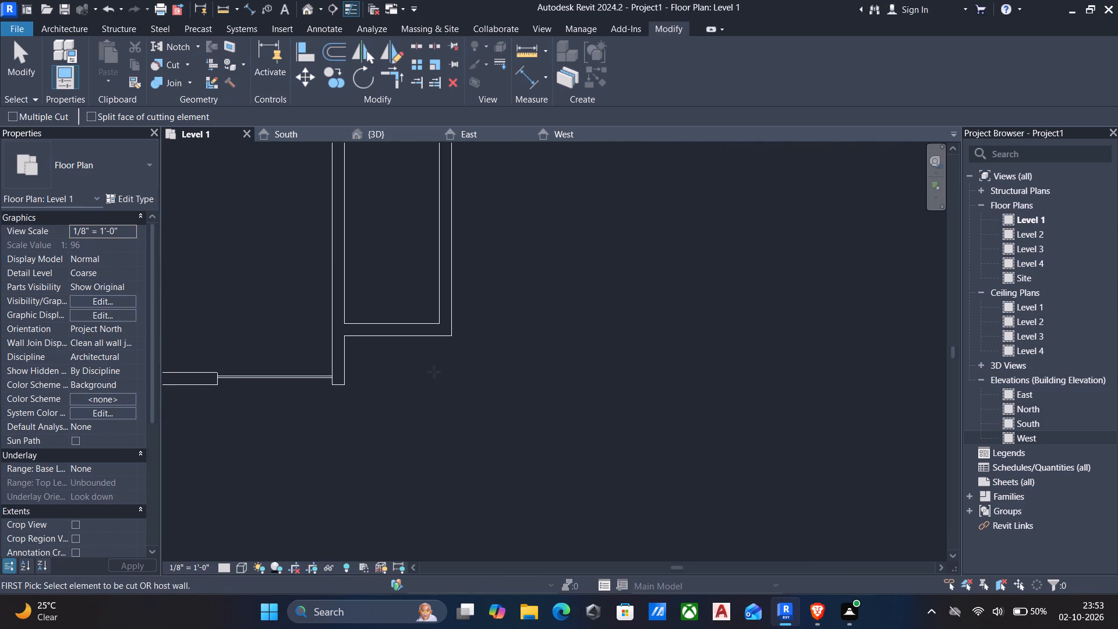
{"action": "middle_click_drag", "start_coordinate": [434, 375], "coordinate": [497, 377]}
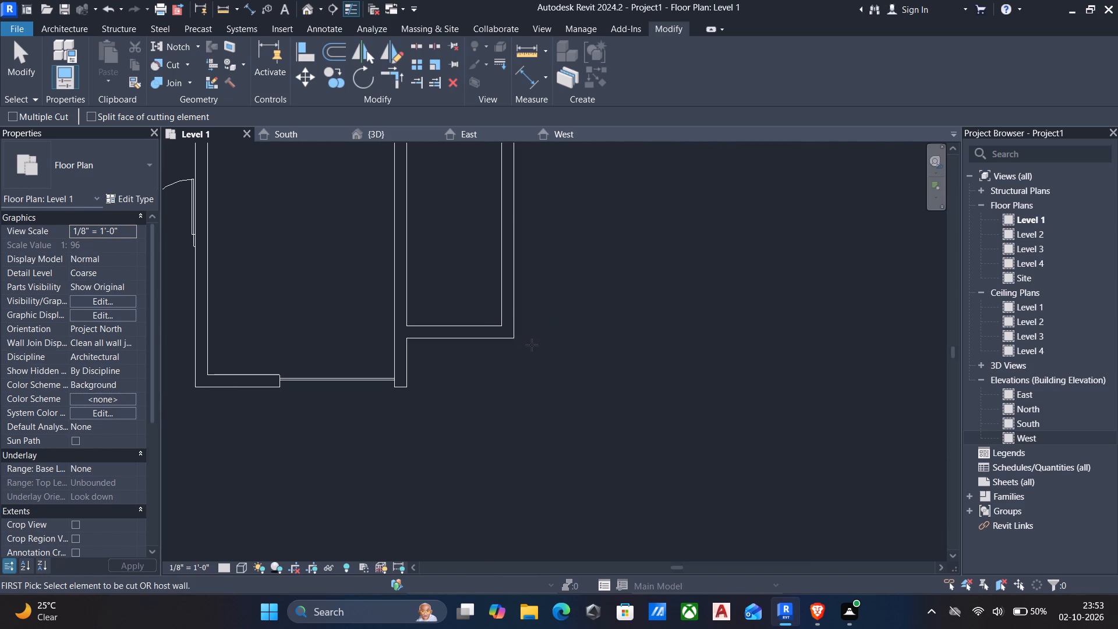
{"action": "key", "text": "Escape"}
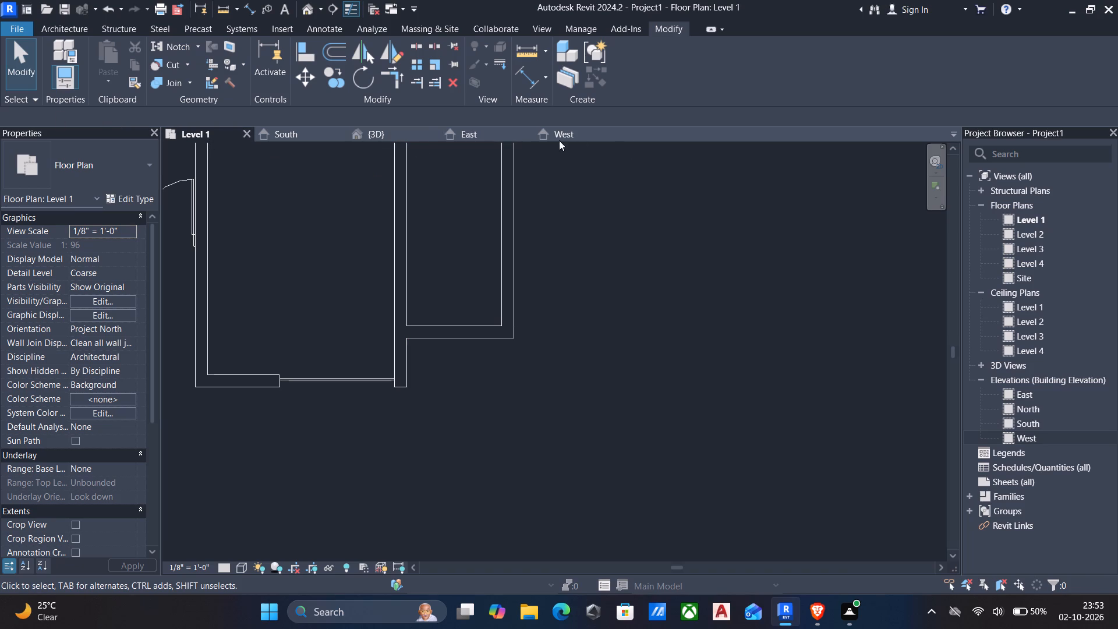
In the 3D view, set the middle room's south curtain wall to a 4' base offset and a -3' top offset.
{"action": "left_click", "coordinate": [392, 132]}
{"action": "scroll", "coordinate": [424, 280], "scroll_direction": "down", "scroll_amount": 2}
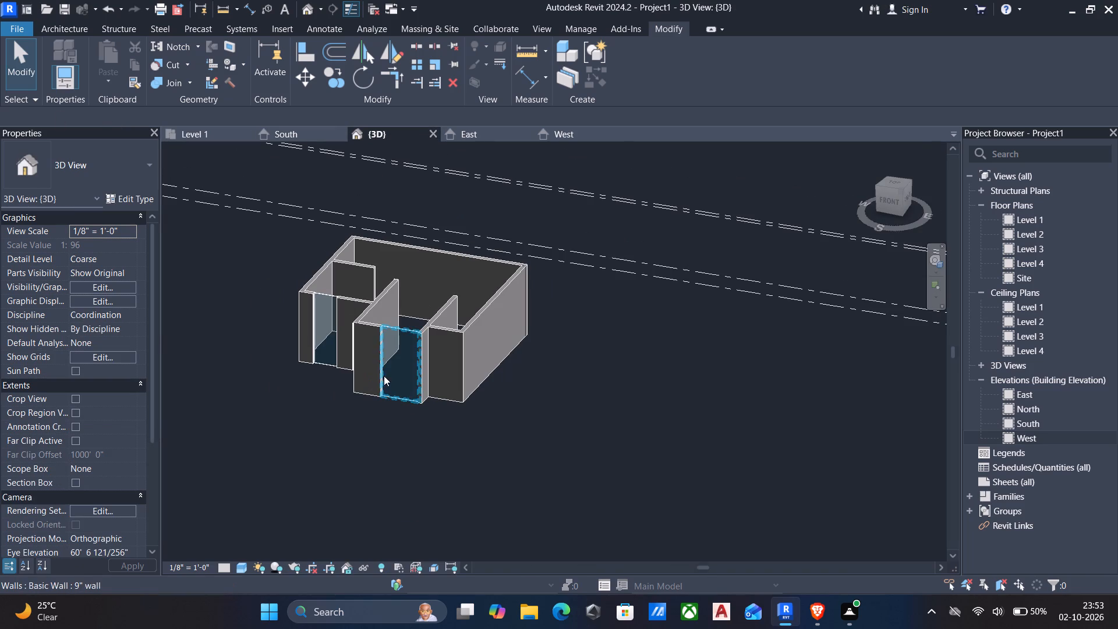
{"action": "left_click", "coordinate": [393, 400]}
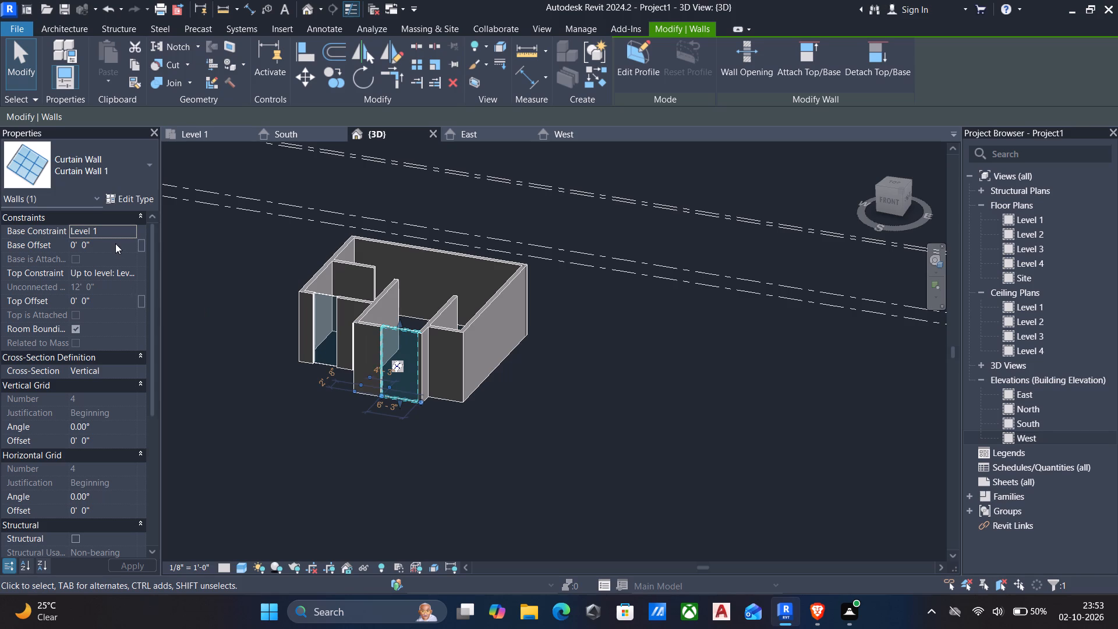
{"action": "left_click", "coordinate": [116, 238]}
{"action": "left_click", "coordinate": [121, 252]}
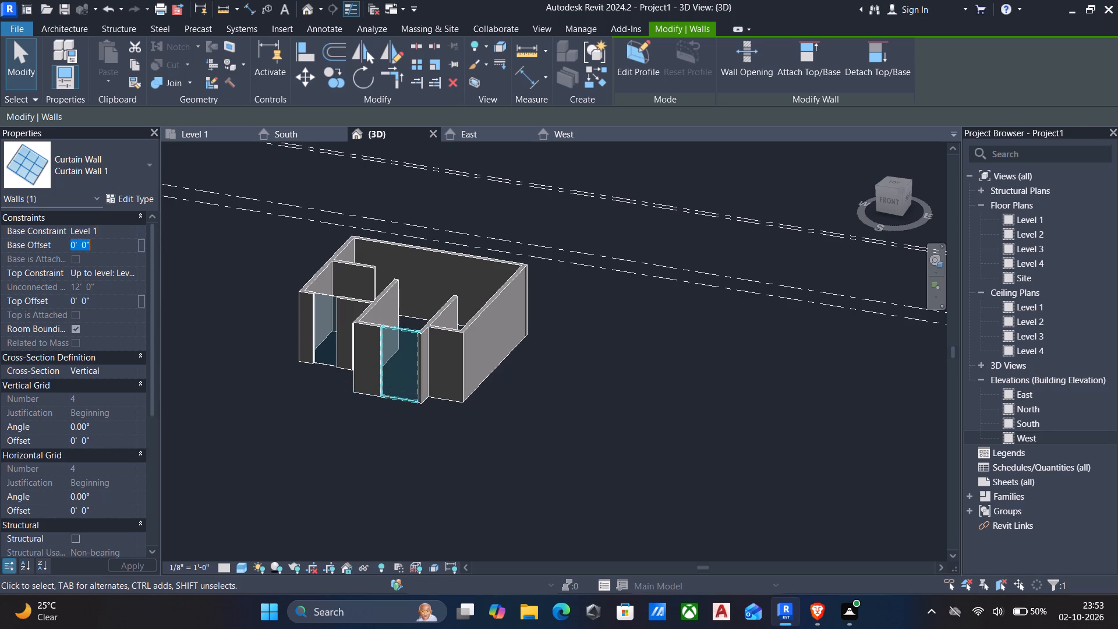
{"action": "key", "text": "4"}
{"action": "key", "text": "apostrophe"}
{"action": "key", "text": "Return"}
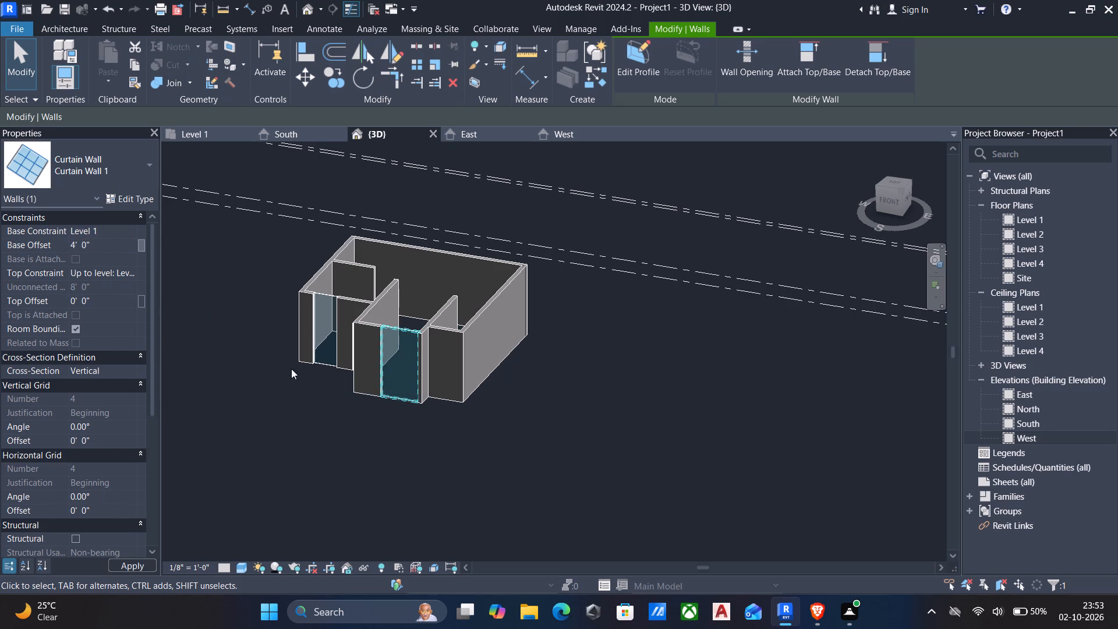
{"action": "left_click", "coordinate": [115, 298]}
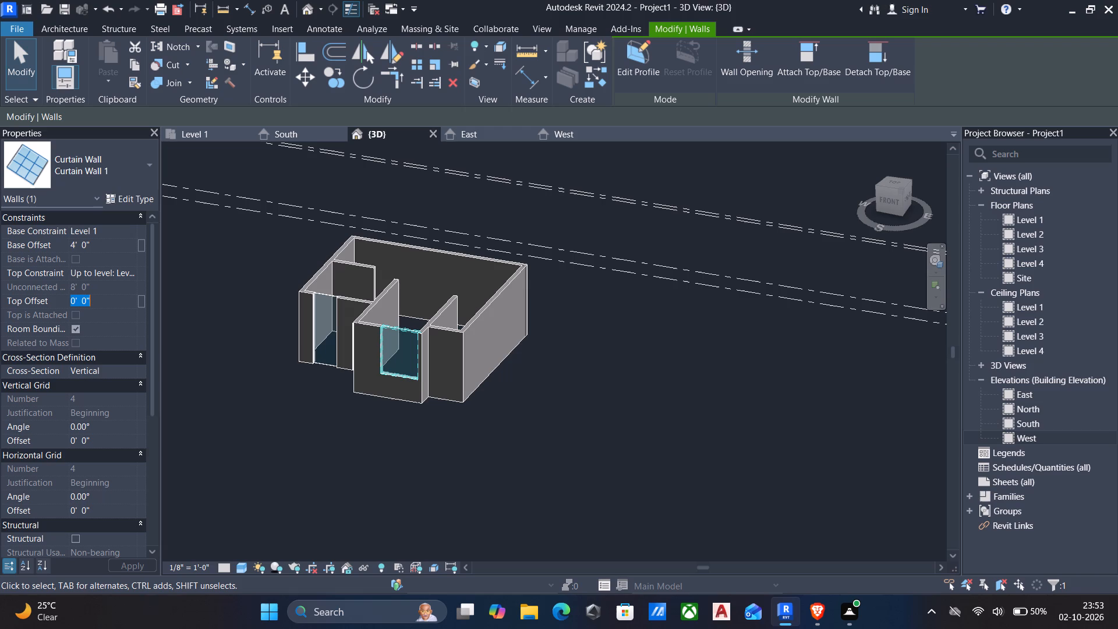
{"action": "type", "text": "-3"}
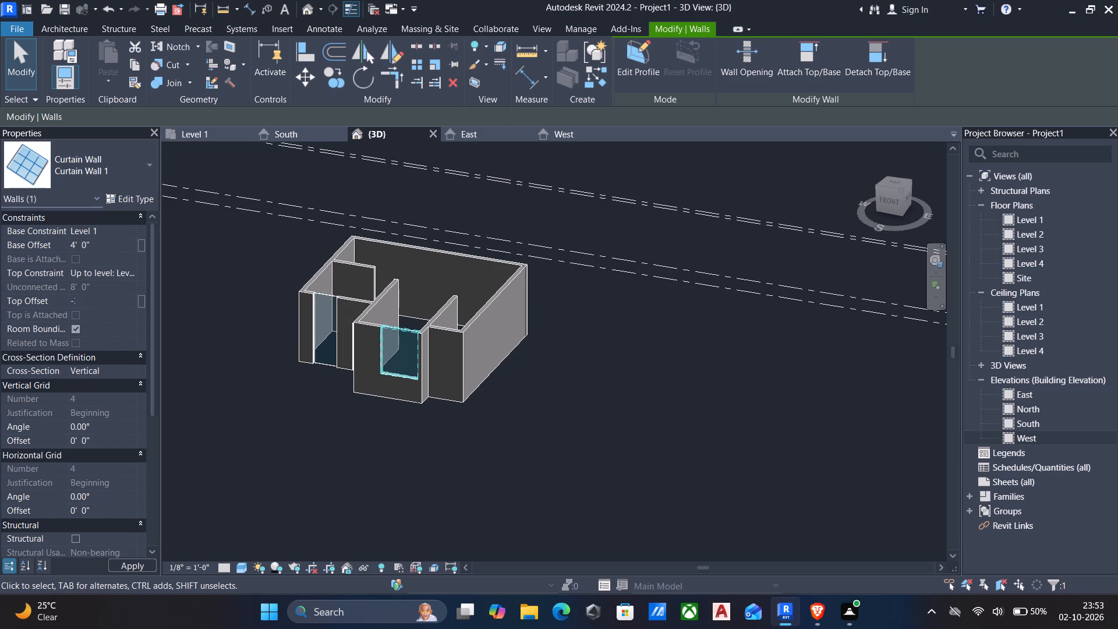
{"action": "key", "text": "apostrophe"}
{"action": "key", "text": "Return"}
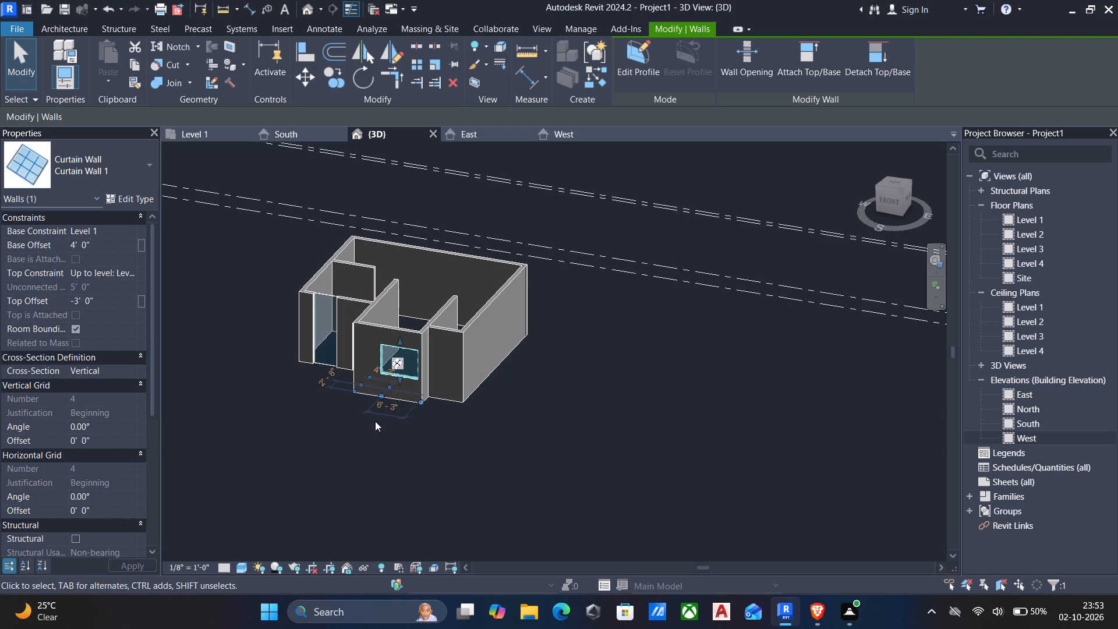
{"action": "key", "text": "Escape"}
From the front 3D view, set the sill height of the west room's south 36" x 96" door to 2'.
{"action": "scroll", "coordinate": [342, 350], "scroll_direction": "up", "scroll_amount": 3}
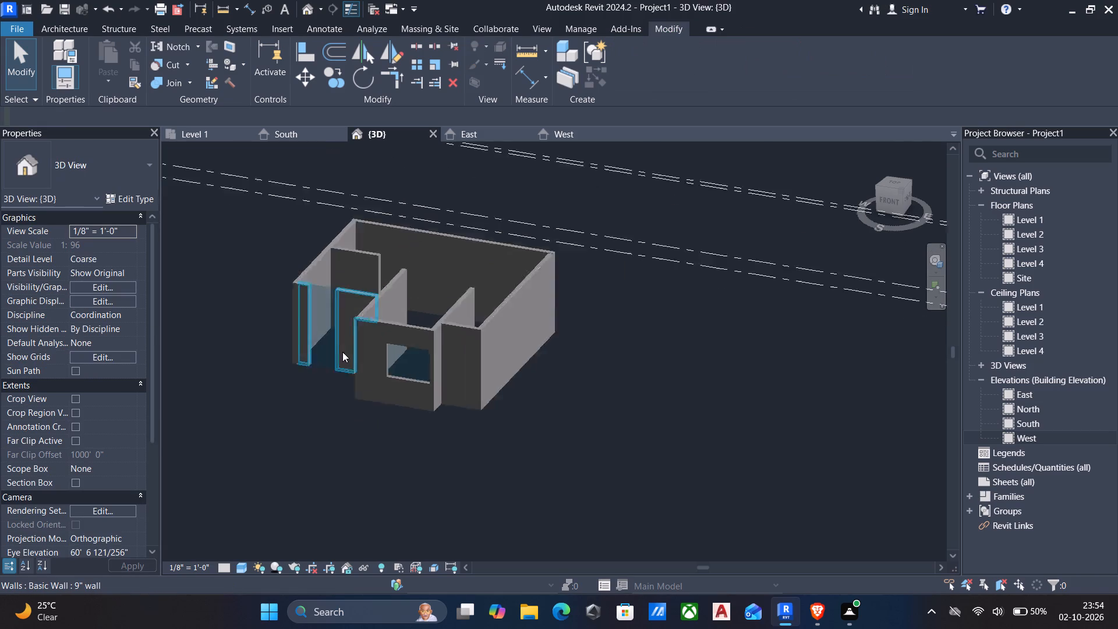
{"action": "scroll", "coordinate": [342, 352], "scroll_direction": "up", "scroll_amount": 2}
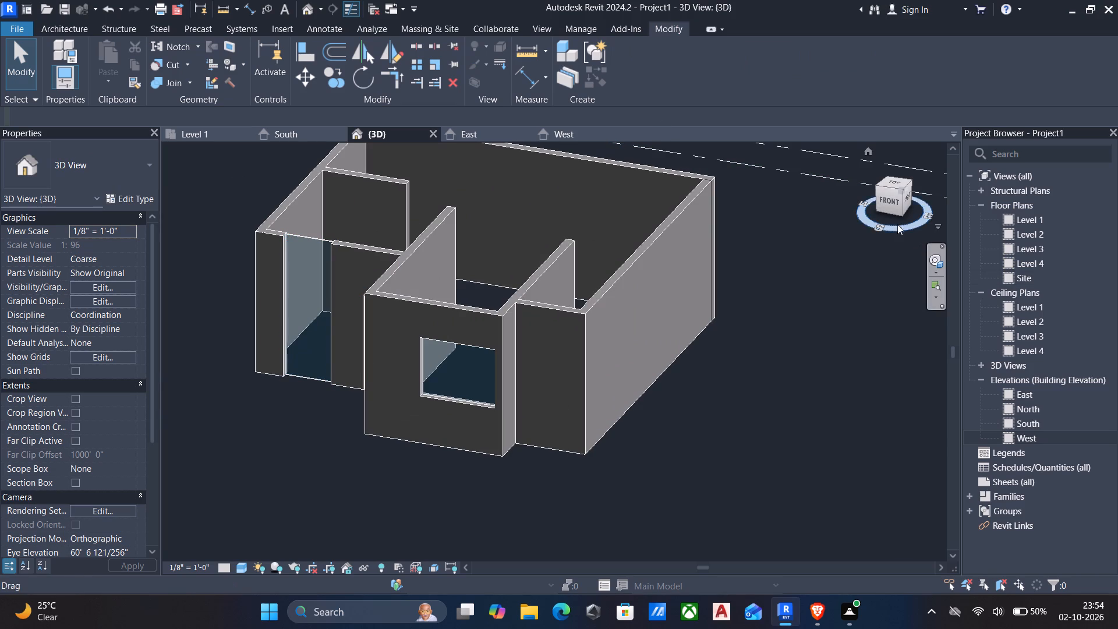
{"action": "left_click", "coordinate": [883, 202]}
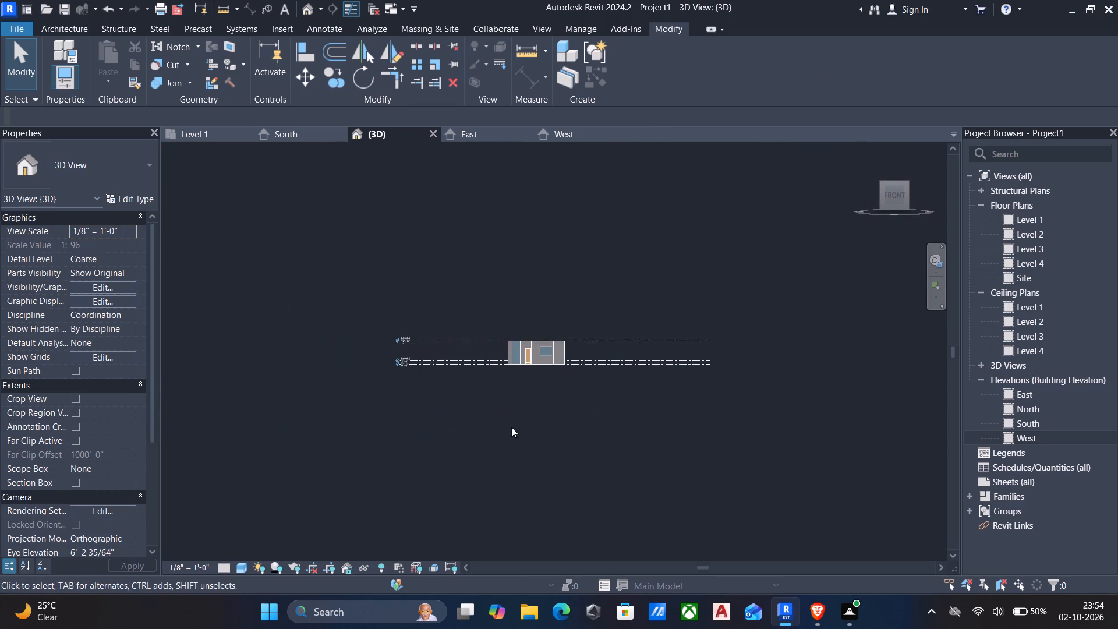
{"action": "scroll", "coordinate": [512, 370], "scroll_direction": "up", "scroll_amount": 6}
{"action": "scroll", "coordinate": [574, 288], "scroll_direction": "up", "scroll_amount": 6}
{"action": "scroll", "coordinate": [508, 356], "scroll_direction": "up", "scroll_amount": 6}
{"action": "scroll", "coordinate": [489, 399], "scroll_direction": "down", "scroll_amount": 2}
{"action": "middle_click_drag", "start_coordinate": [523, 450], "coordinate": [565, 268]}
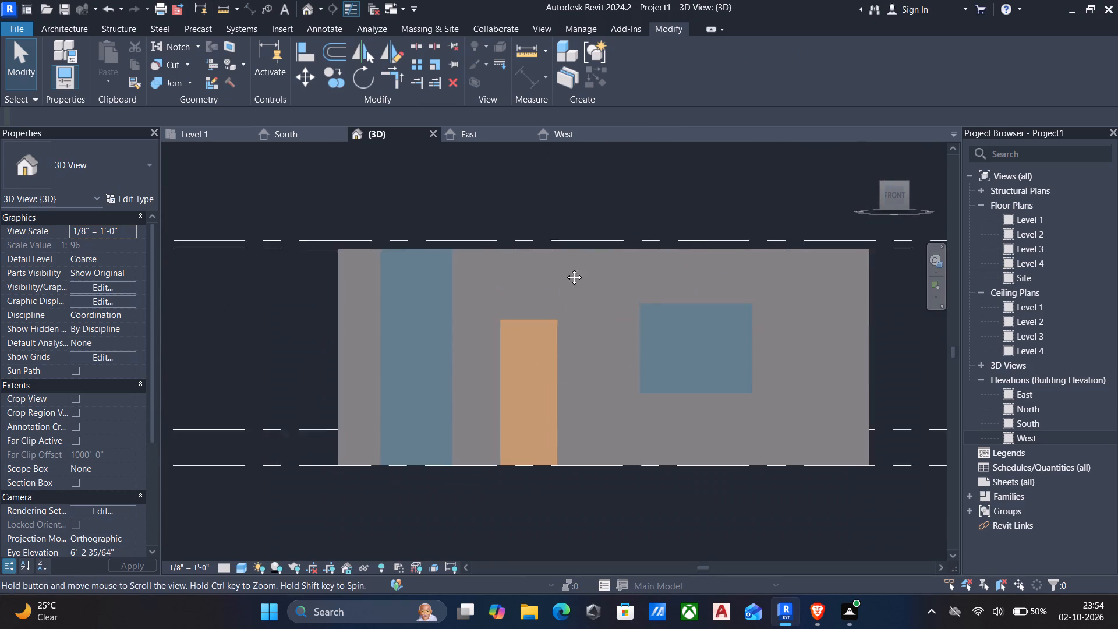
{"action": "middle_click_drag", "start_coordinate": [565, 268], "coordinate": [572, 245]}
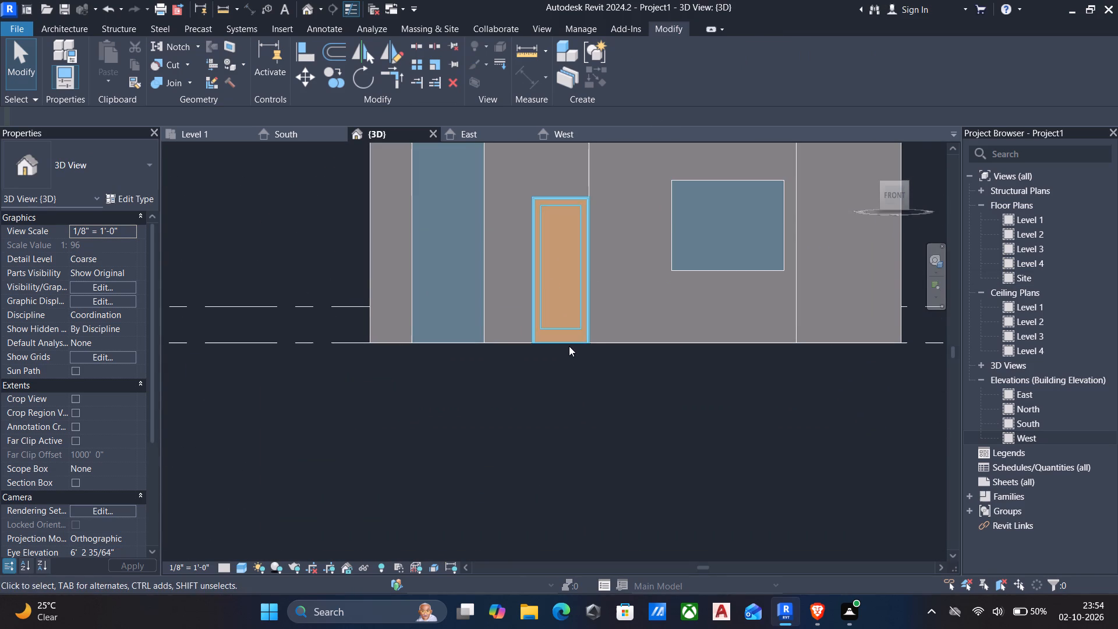
{"action": "left_click", "coordinate": [569, 345]}
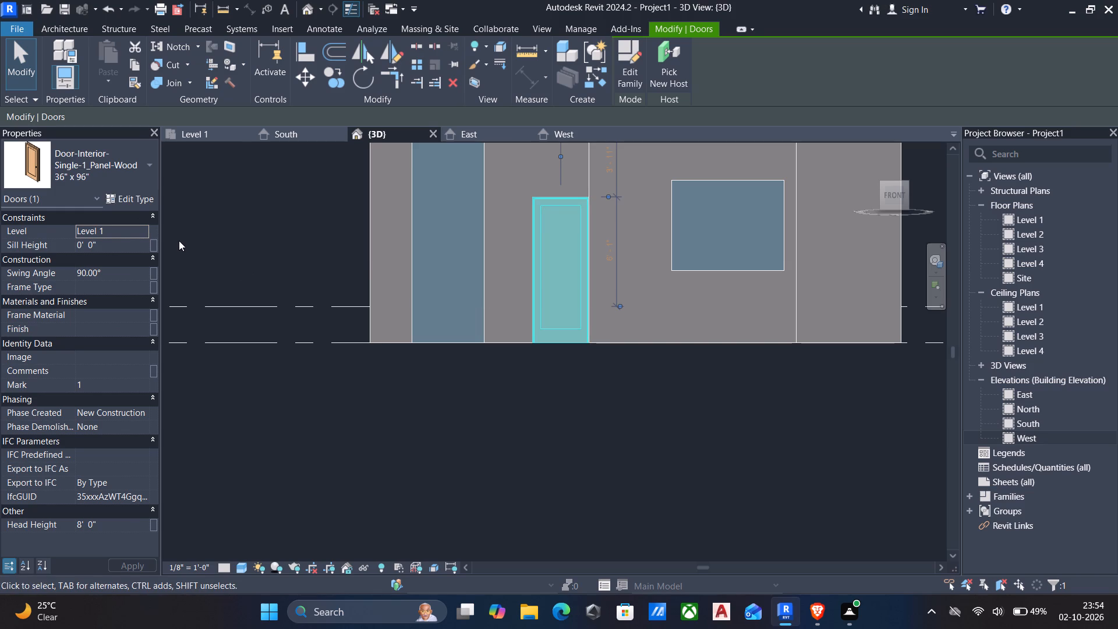
{"action": "left_click", "coordinate": [134, 252]}
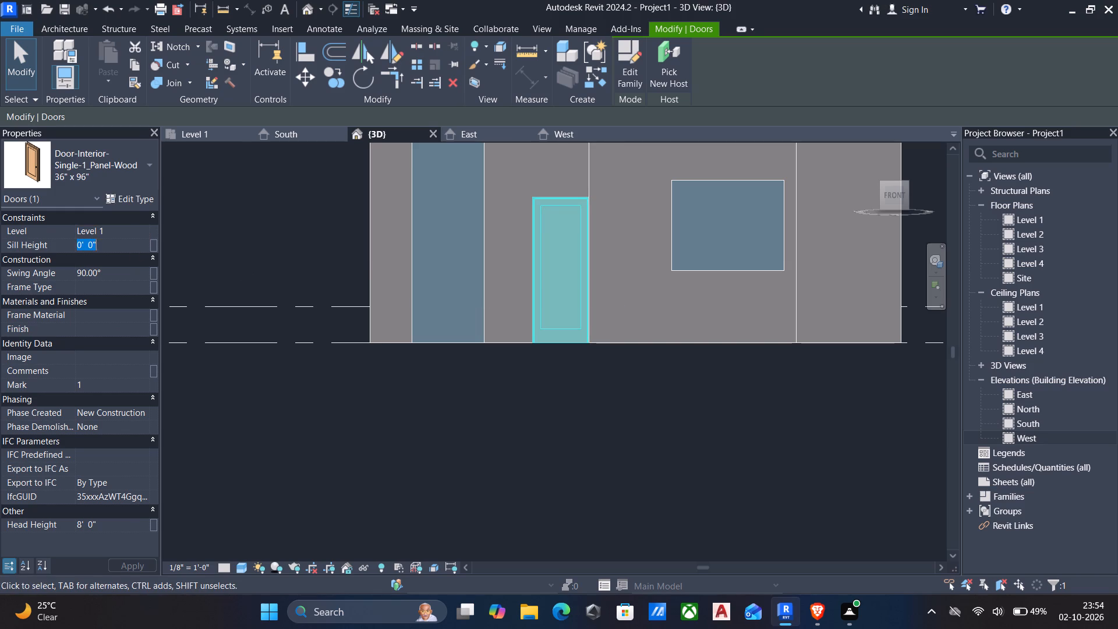
{"action": "key", "text": "2"}
{"action": "key", "text": "apostrophe"}
{"action": "key", "text": "Return"}
{"action": "scroll", "coordinate": [452, 323], "scroll_direction": "down", "scroll_amount": 3}
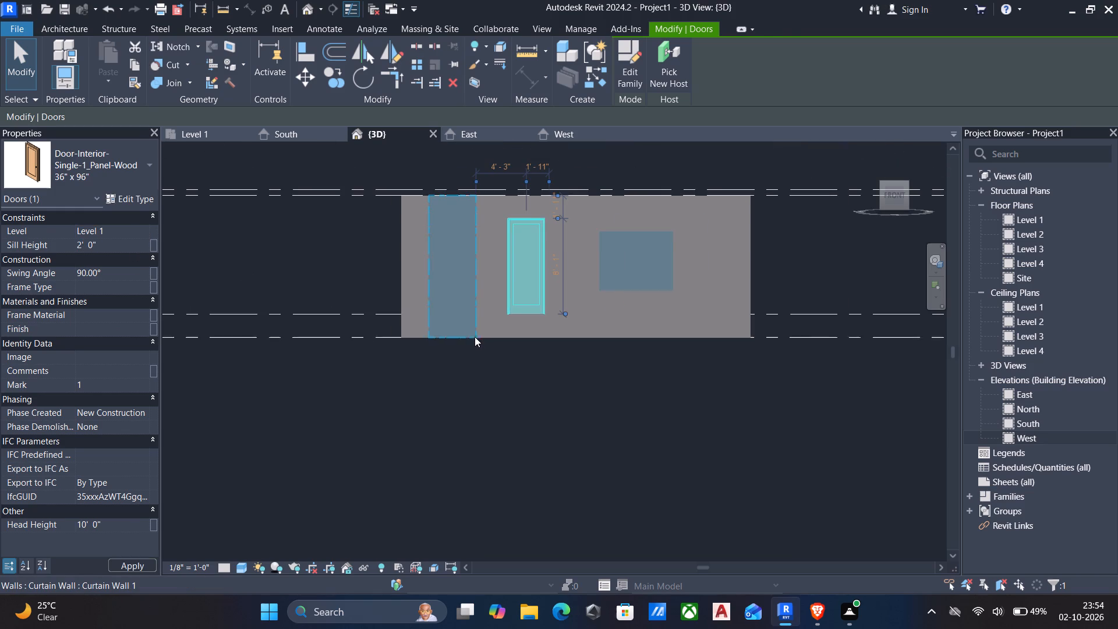
{"action": "key", "text": "Escape"}
Align the top edge of the middle room's south curtain wall with the head of the south door.
{"action": "middle_click_drag", "start_coordinate": [498, 334], "coordinate": [488, 392]}
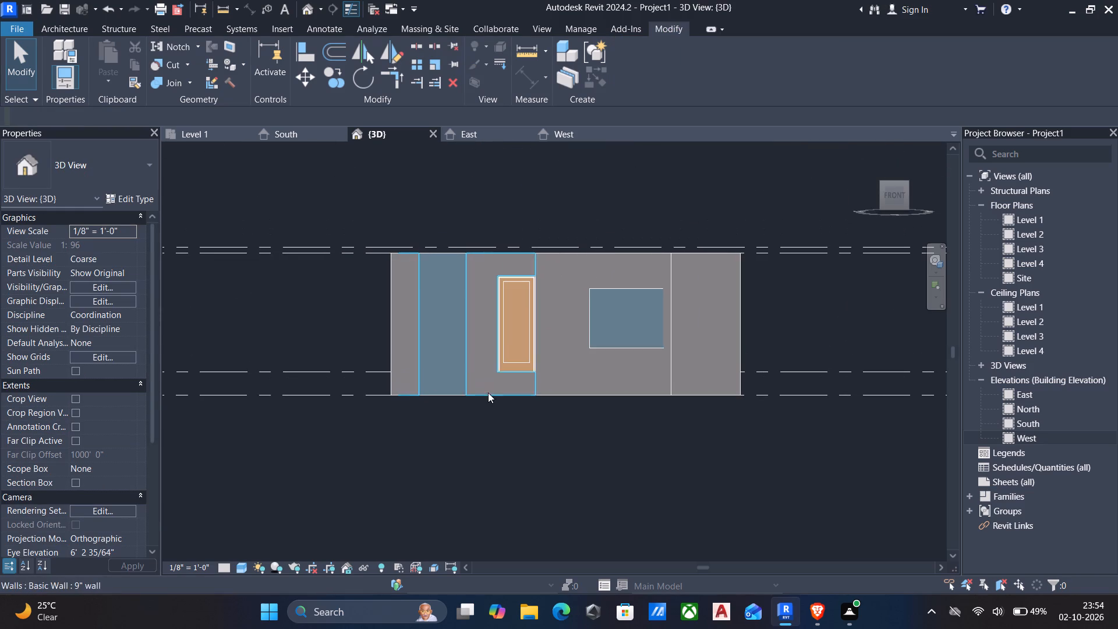
{"action": "key", "text": "a"}
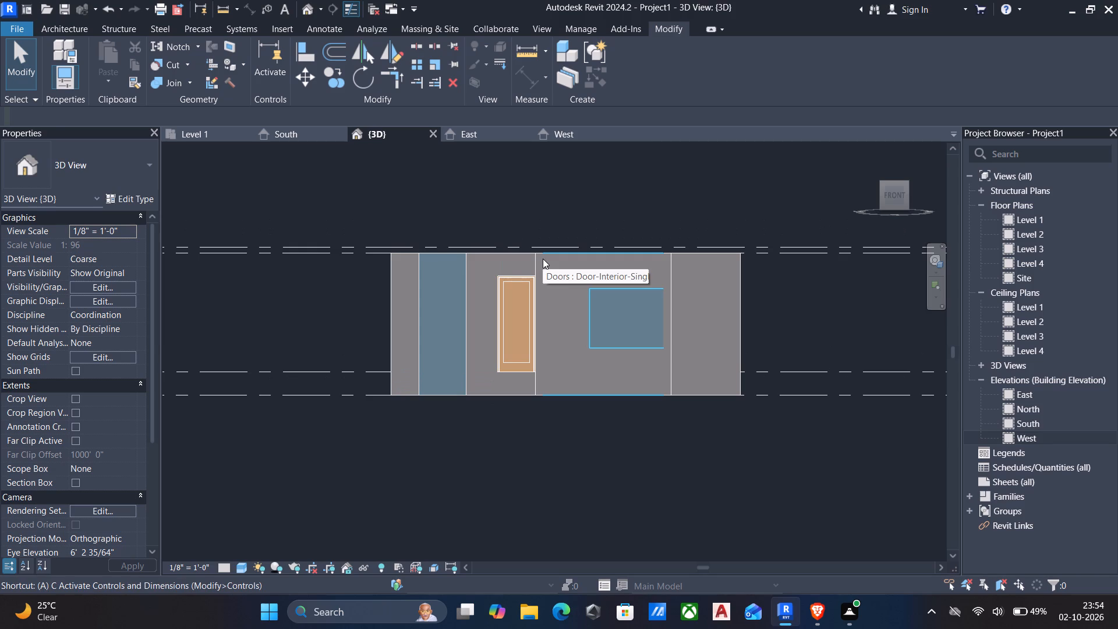
{"action": "key", "text": "l"}
{"action": "scroll", "coordinate": [510, 270], "scroll_direction": "up", "scroll_amount": 4}
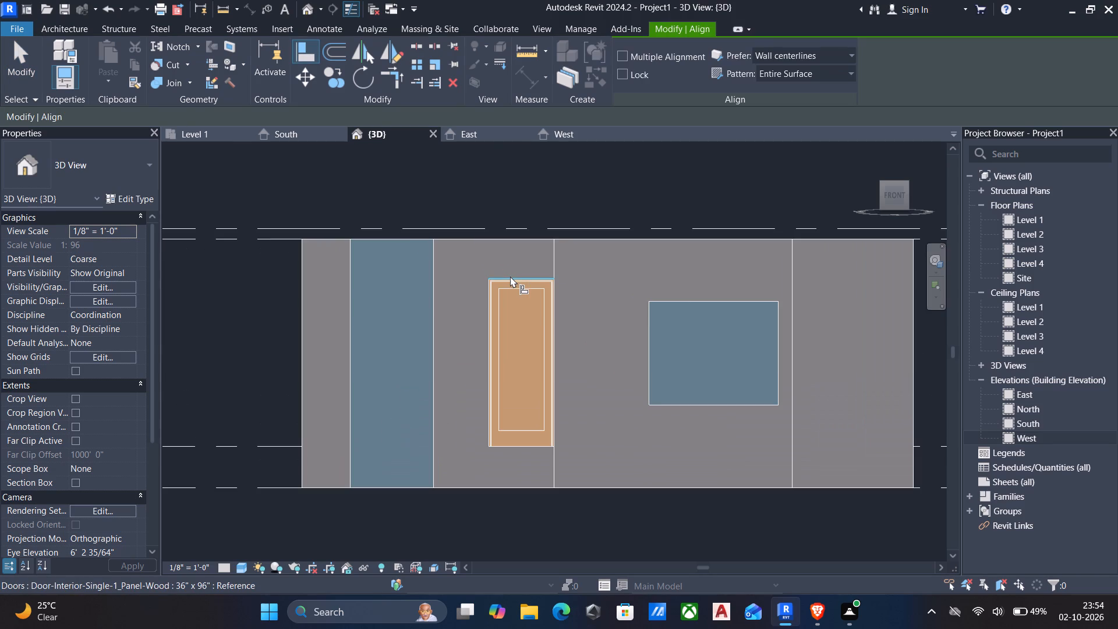
{"action": "left_click", "coordinate": [510, 276]}
{"action": "left_click", "coordinate": [706, 306]}
{"action": "scroll", "coordinate": [682, 302], "scroll_direction": "down", "scroll_amount": 3}
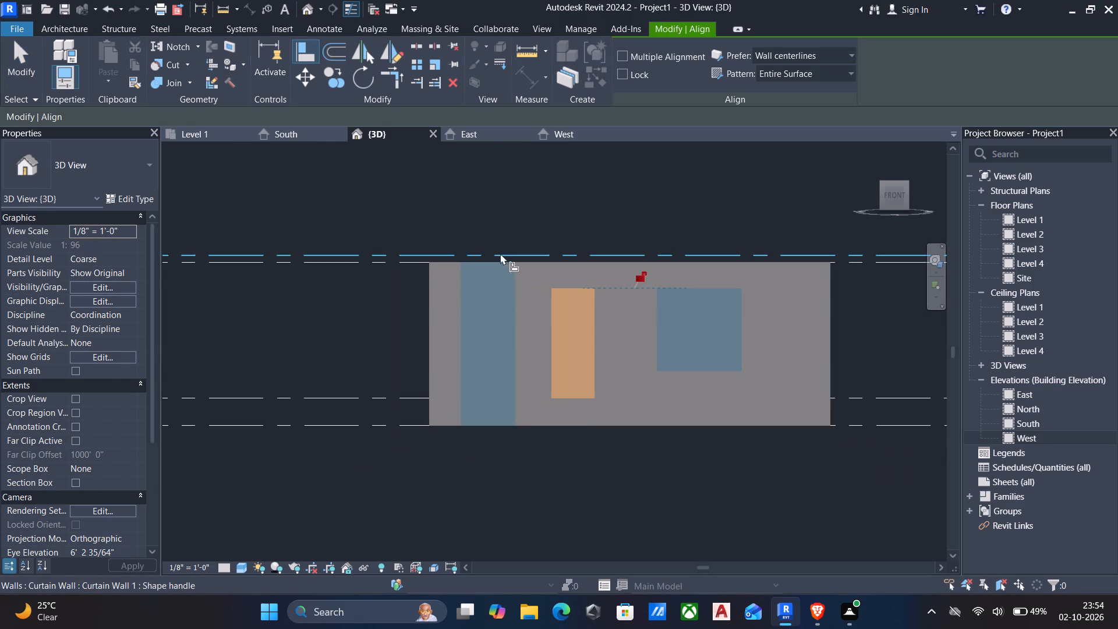
{"action": "scroll", "coordinate": [492, 272], "scroll_direction": "up", "scroll_amount": 4}
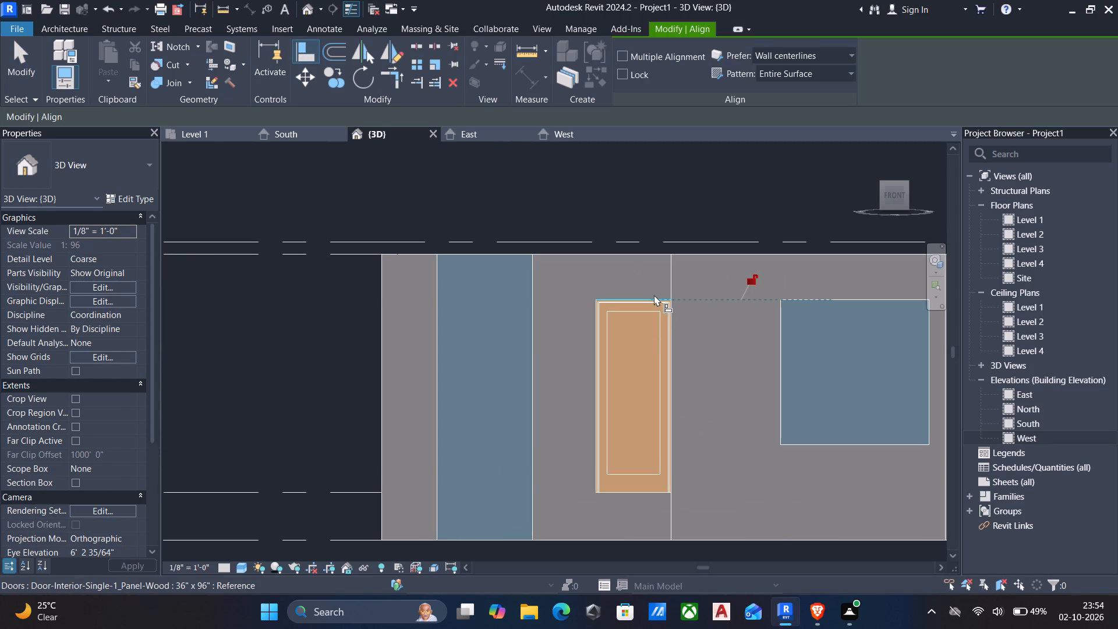
{"action": "key", "text": "Escape"}
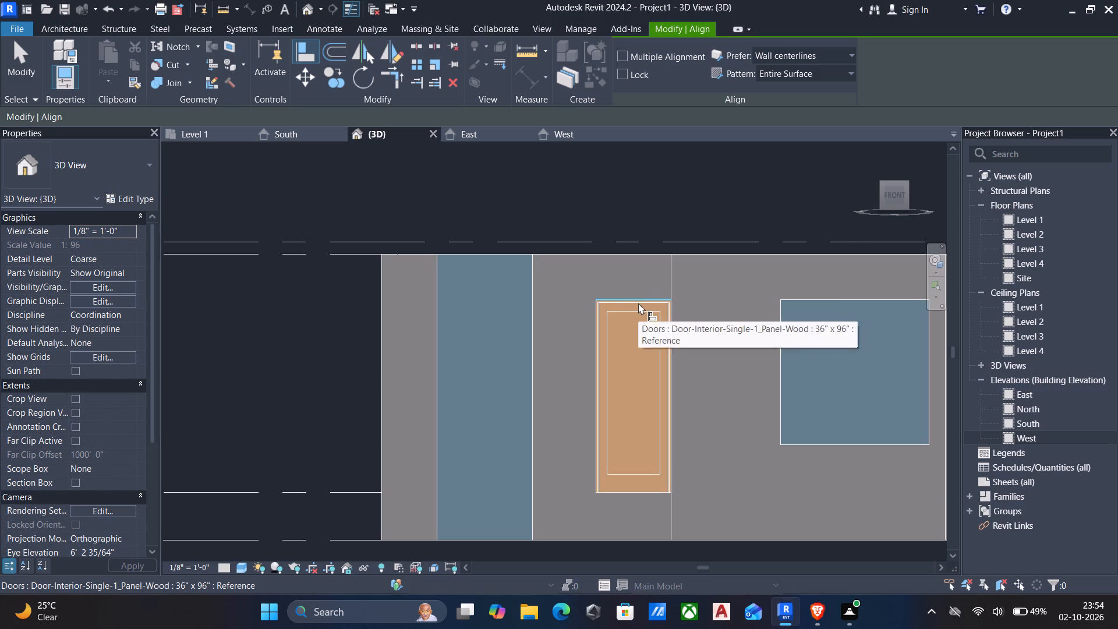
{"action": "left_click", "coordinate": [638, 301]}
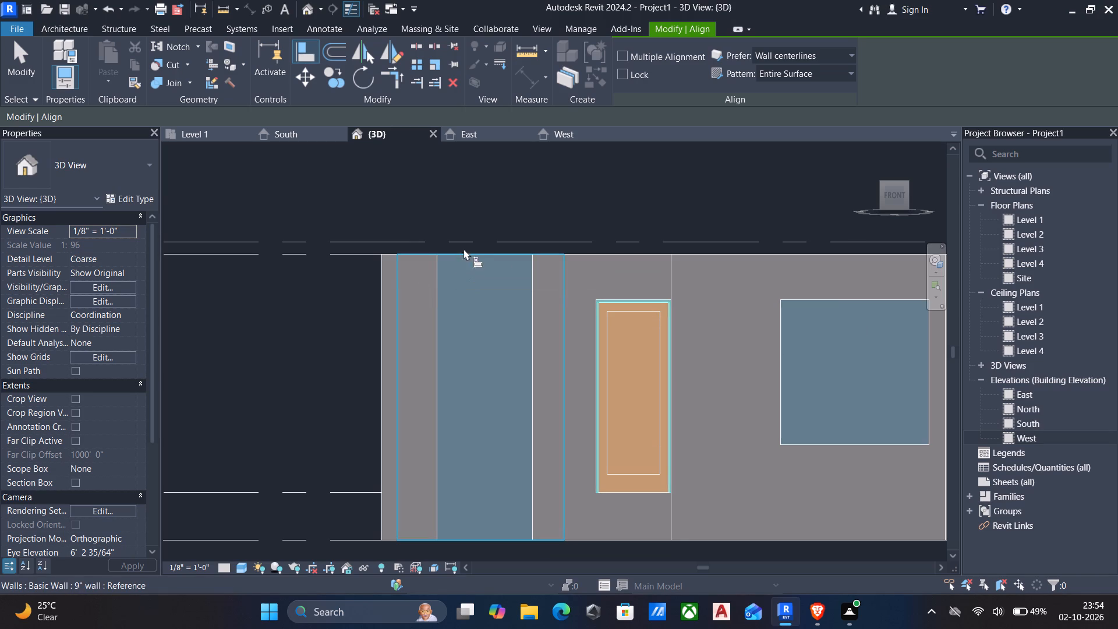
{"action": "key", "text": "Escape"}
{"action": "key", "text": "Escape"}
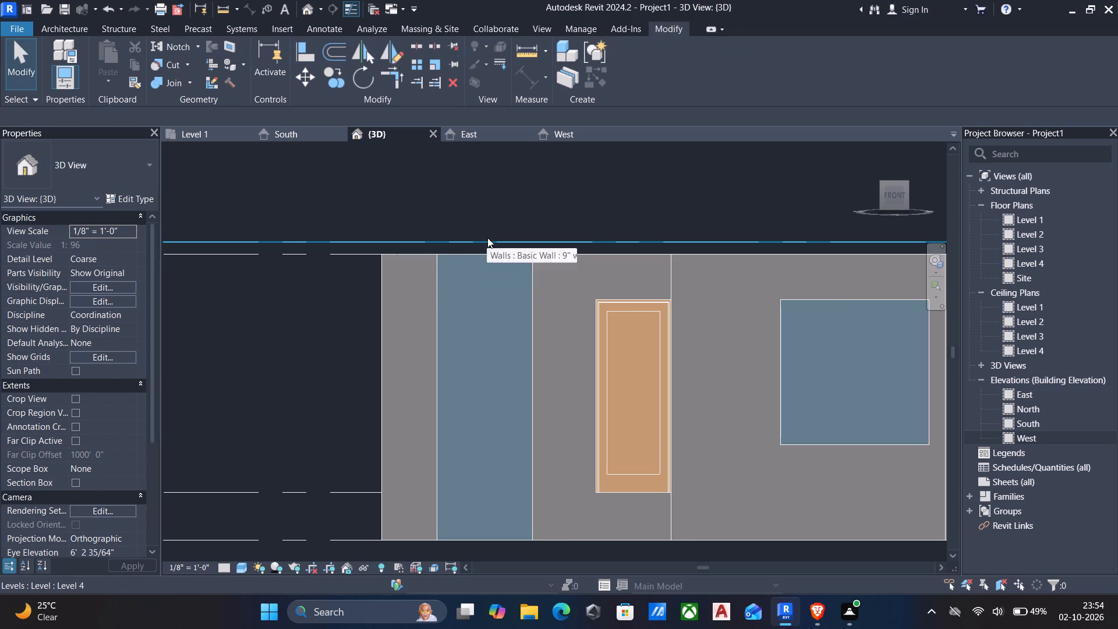
Align the top edge of the west room's south curtain wall with the head of the adjacent door.
{"action": "key", "text": "a"}
{"action": "key", "text": "l"}
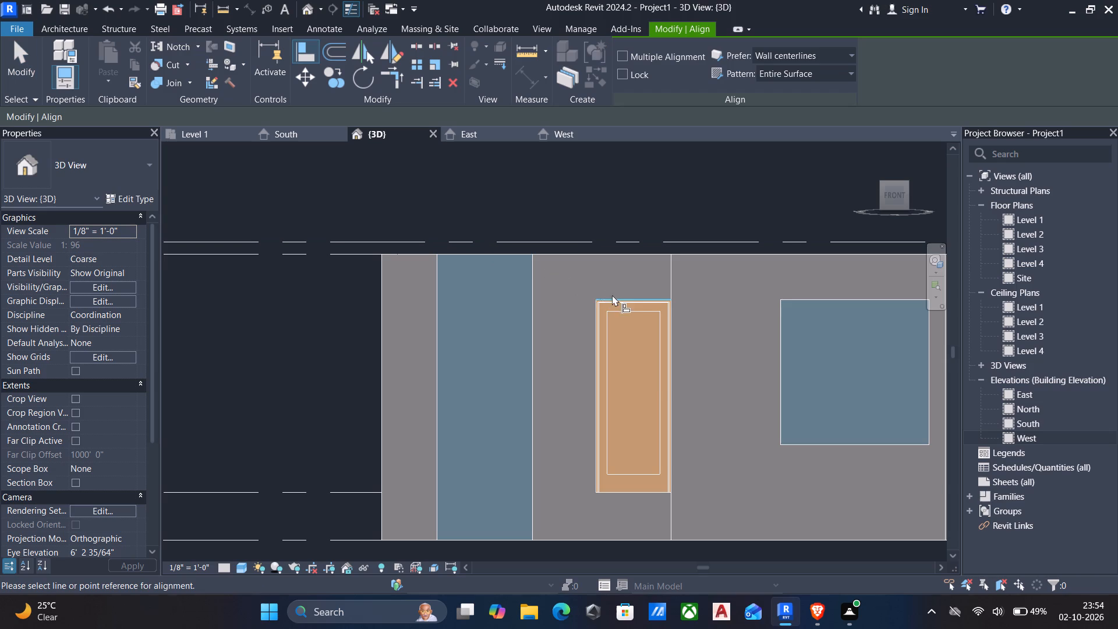
{"action": "scroll", "coordinate": [630, 305], "scroll_direction": "up", "scroll_amount": 4}
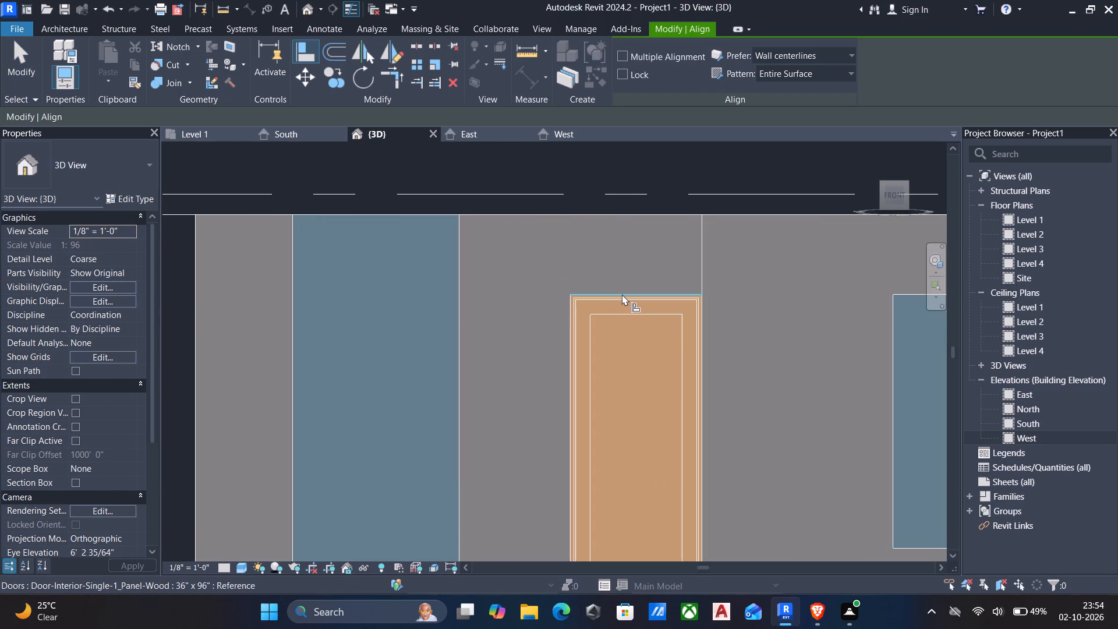
{"action": "left_click", "coordinate": [622, 294]}
{"action": "scroll", "coordinate": [512, 273], "scroll_direction": "down", "scroll_amount": 2}
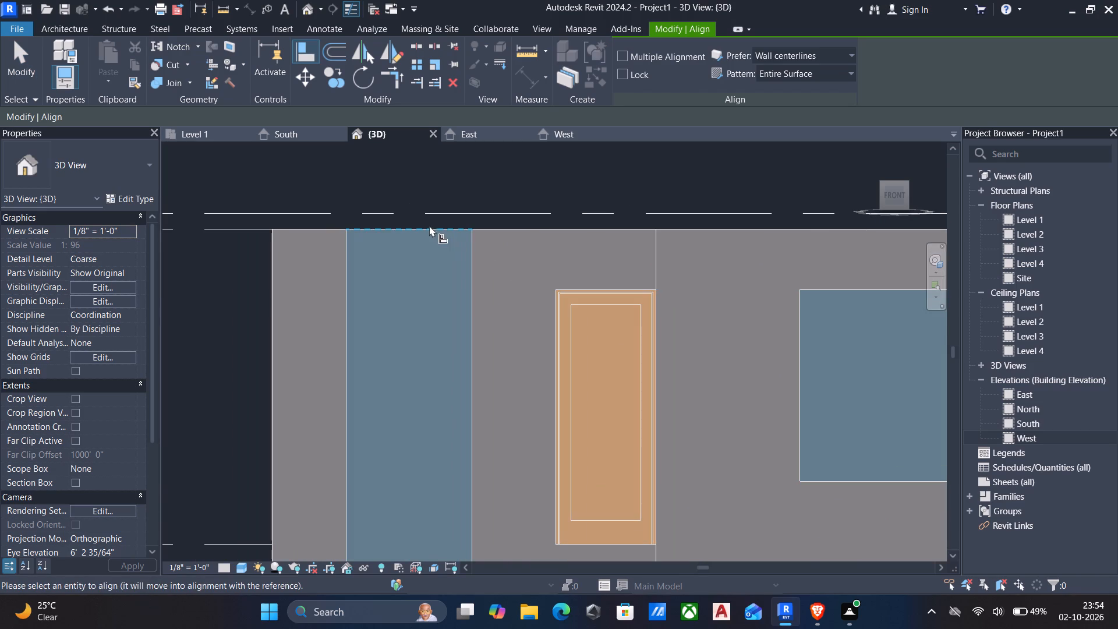
{"action": "scroll", "coordinate": [420, 238], "scroll_direction": "down", "scroll_amount": 5}
{"action": "scroll", "coordinate": [417, 253], "scroll_direction": "up", "scroll_amount": 1}
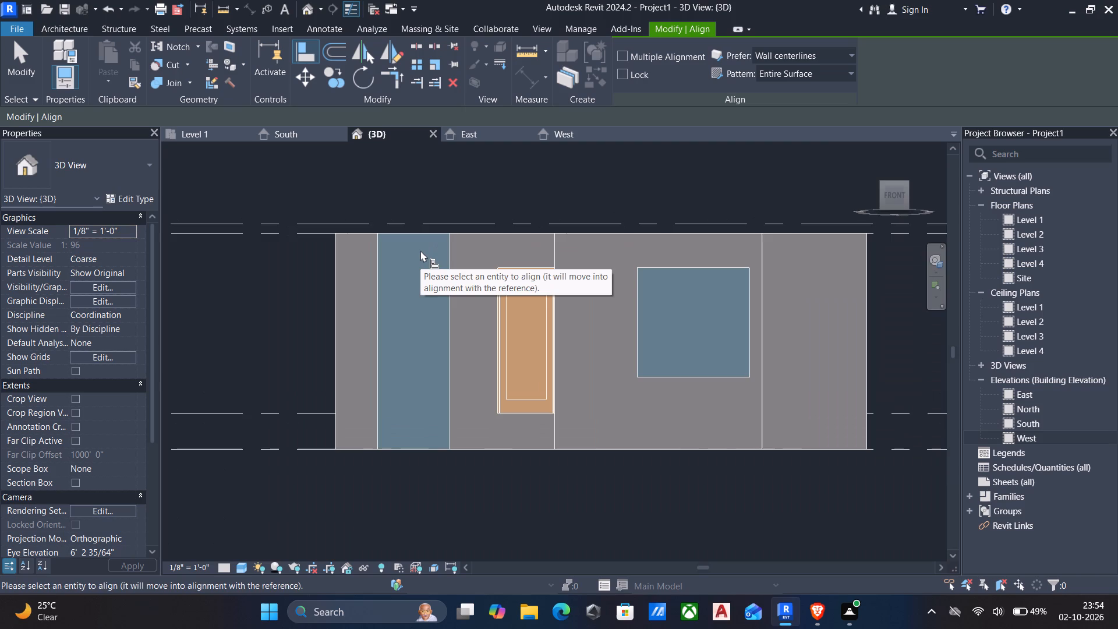
{"action": "middle_click_drag", "start_coordinate": [415, 268], "coordinate": [389, 309], "text": "shift"}
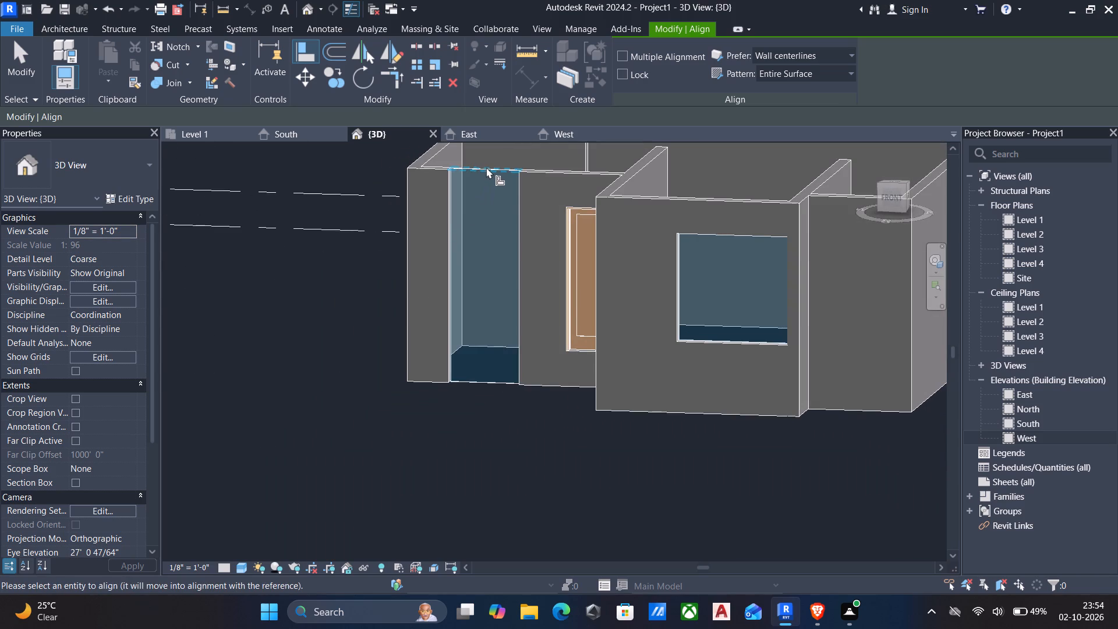
{"action": "left_click", "coordinate": [487, 167]}
{"action": "scroll", "coordinate": [489, 203], "scroll_direction": "down", "scroll_amount": 3}
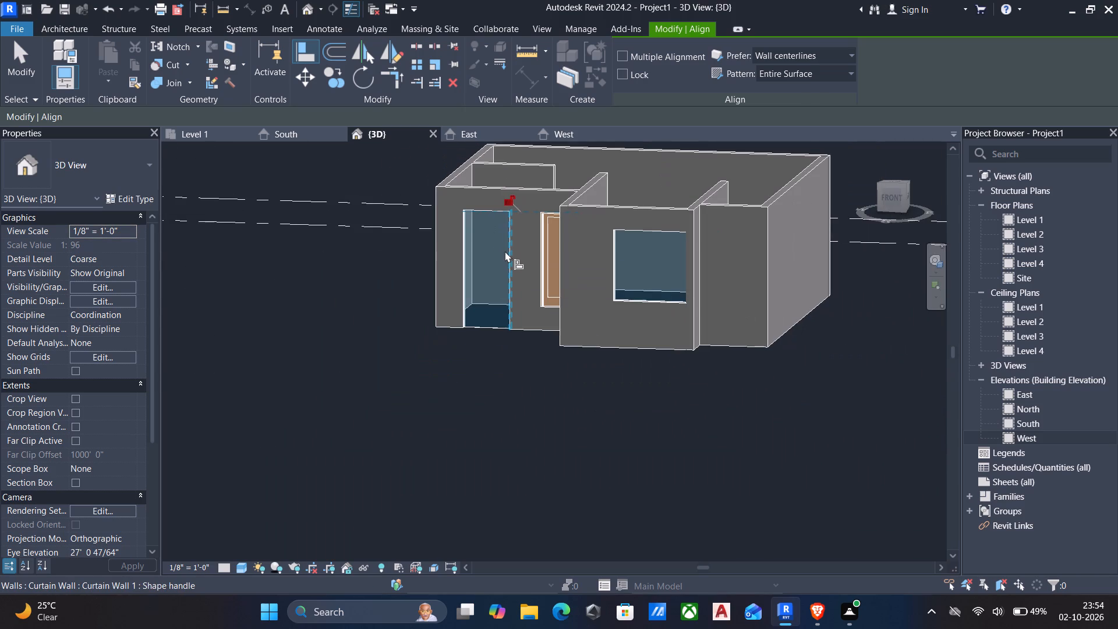
{"action": "key", "text": "Escape"}
Align the bottom edge of the west room's south curtain wall with the bottom of the middle room's curtain wall.
{"action": "middle_click_drag", "start_coordinate": [528, 358], "coordinate": [538, 355], "text": "shift"}
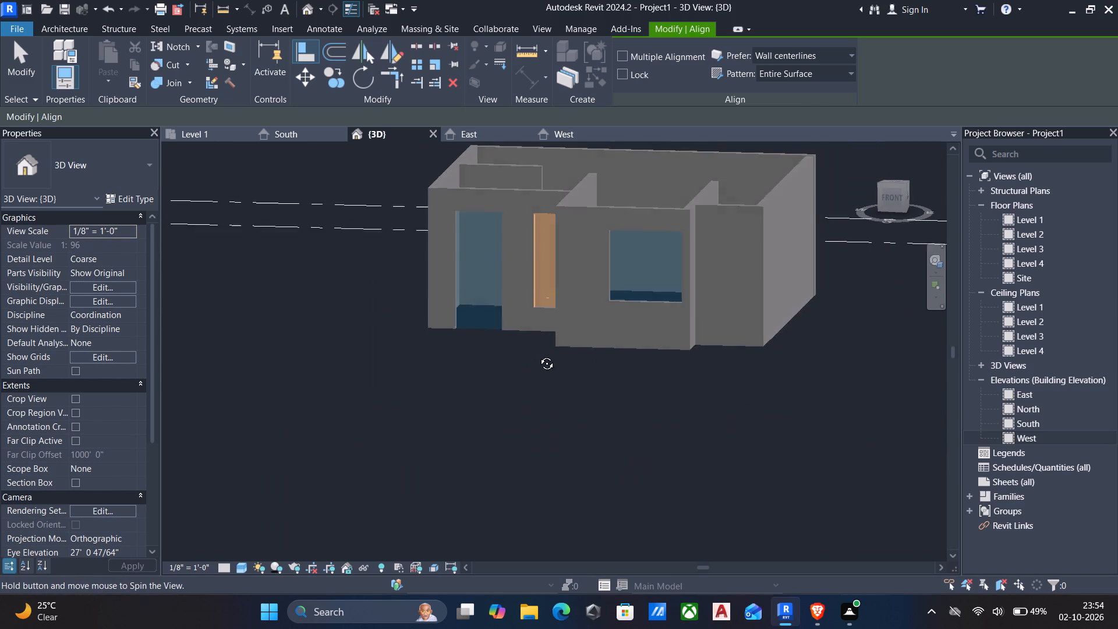
{"action": "middle_click_drag", "start_coordinate": [538, 355], "coordinate": [558, 344], "text": "shift"}
{"action": "left_click", "coordinate": [621, 313]}
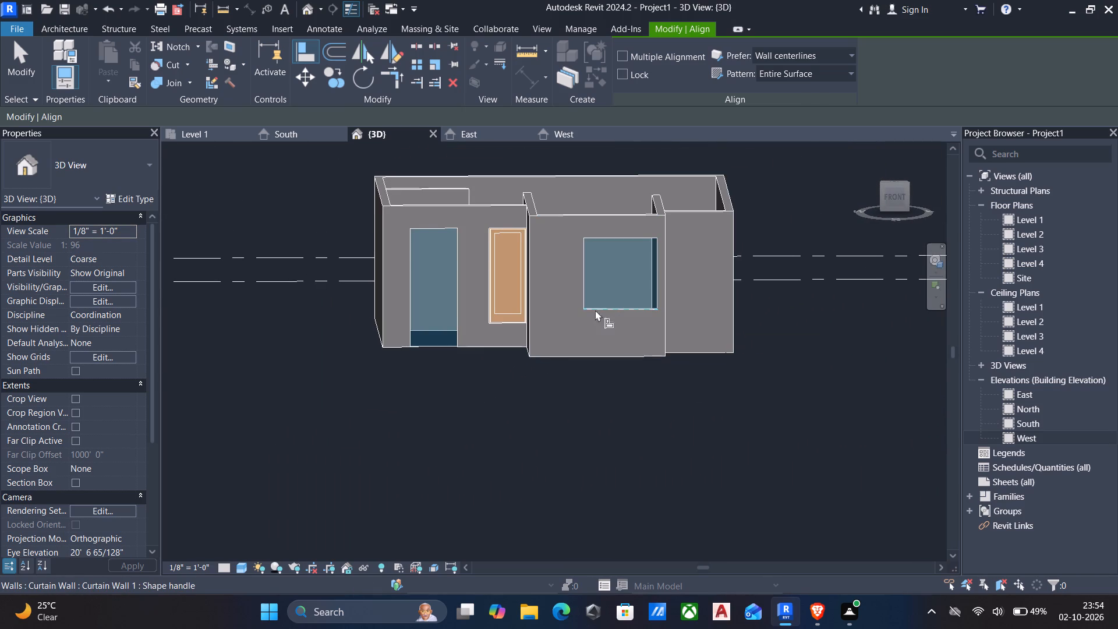
{"action": "left_click", "coordinate": [440, 346]}
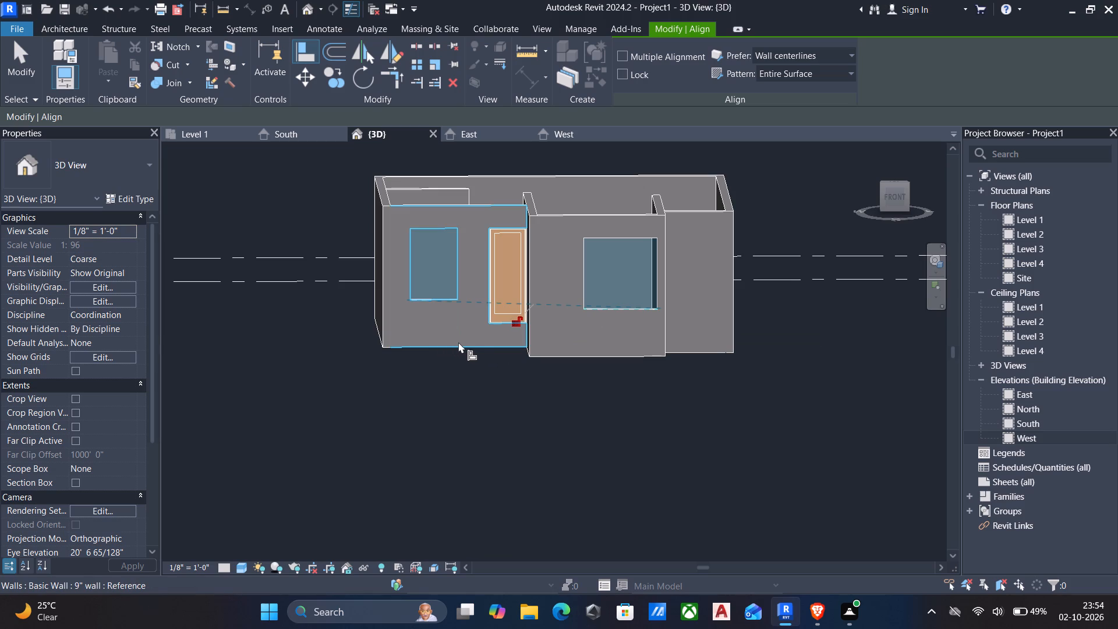
{"action": "key", "text": "Escape"}
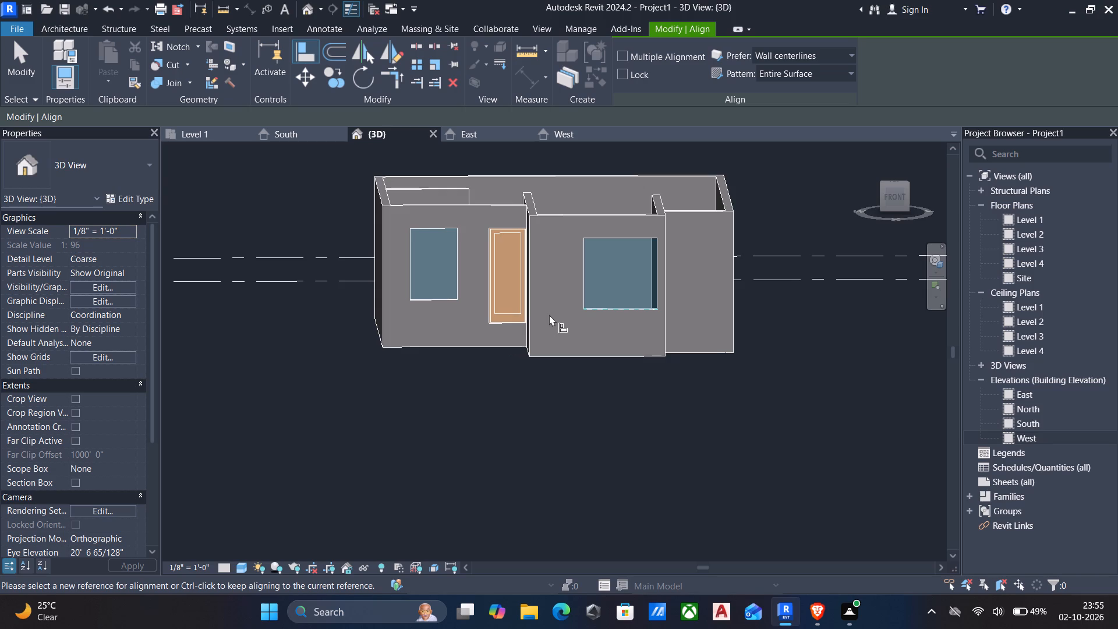
{"action": "key", "text": "Escape"}
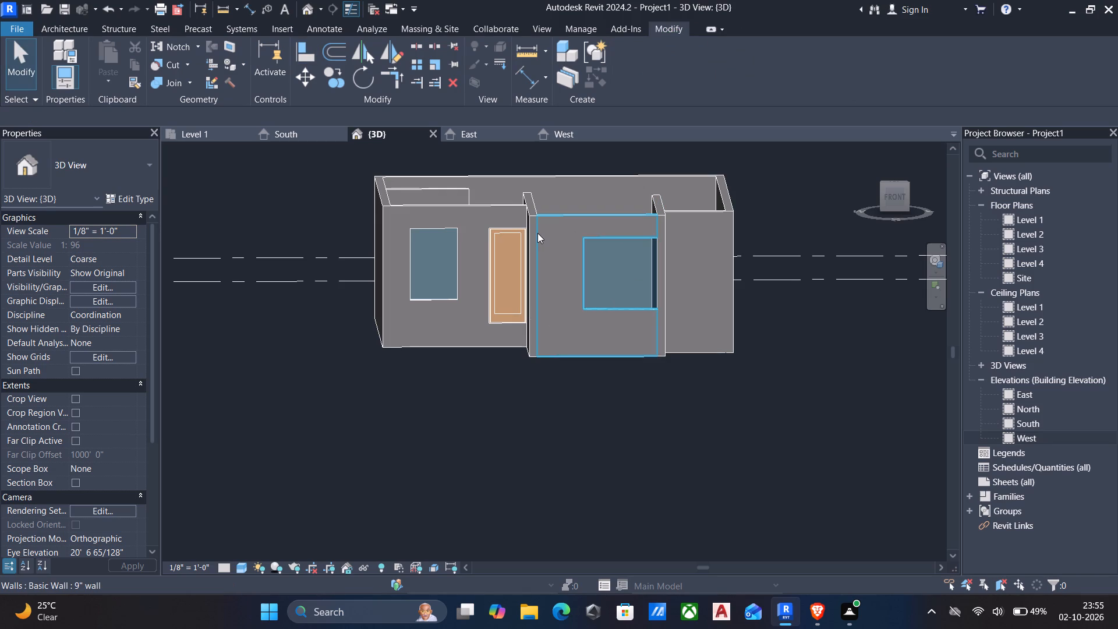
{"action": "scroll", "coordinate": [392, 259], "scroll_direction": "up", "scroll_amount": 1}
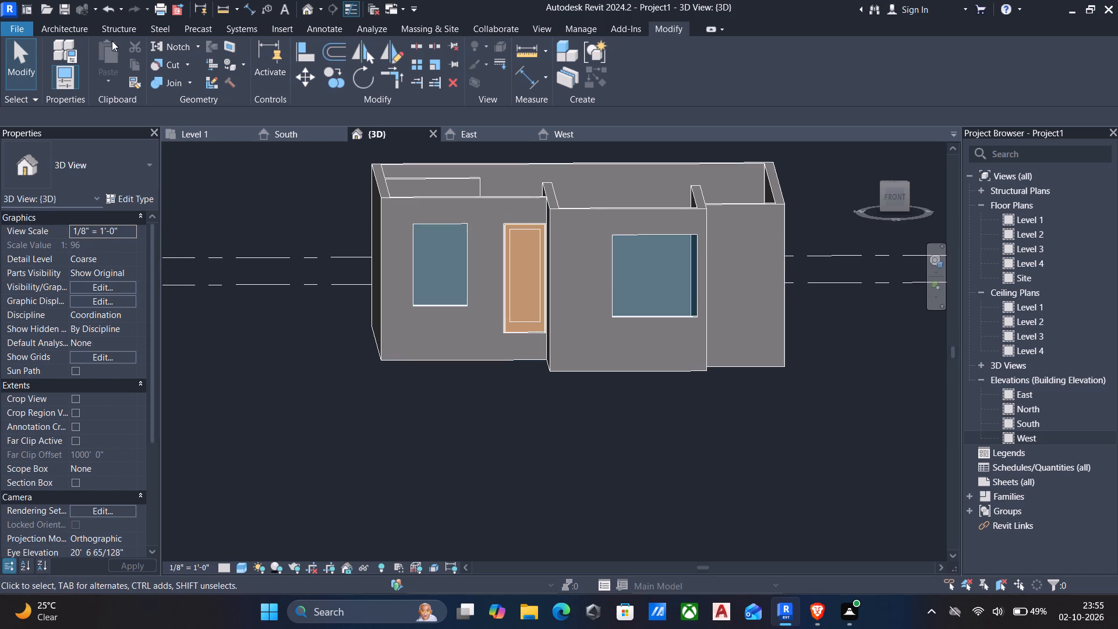
Divide the middle room's south curtain wall with two vertical curtain grid lines at its third points, spaced 2'-1" apart.
{"action": "left_click", "coordinate": [50, 27]}
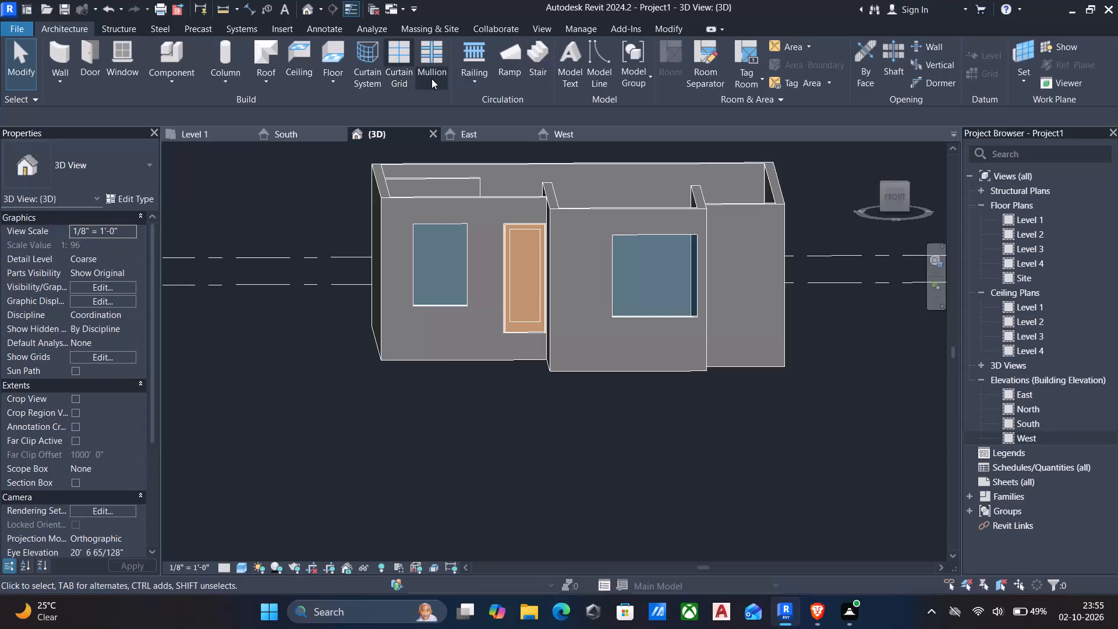
{"action": "left_click", "coordinate": [403, 67]}
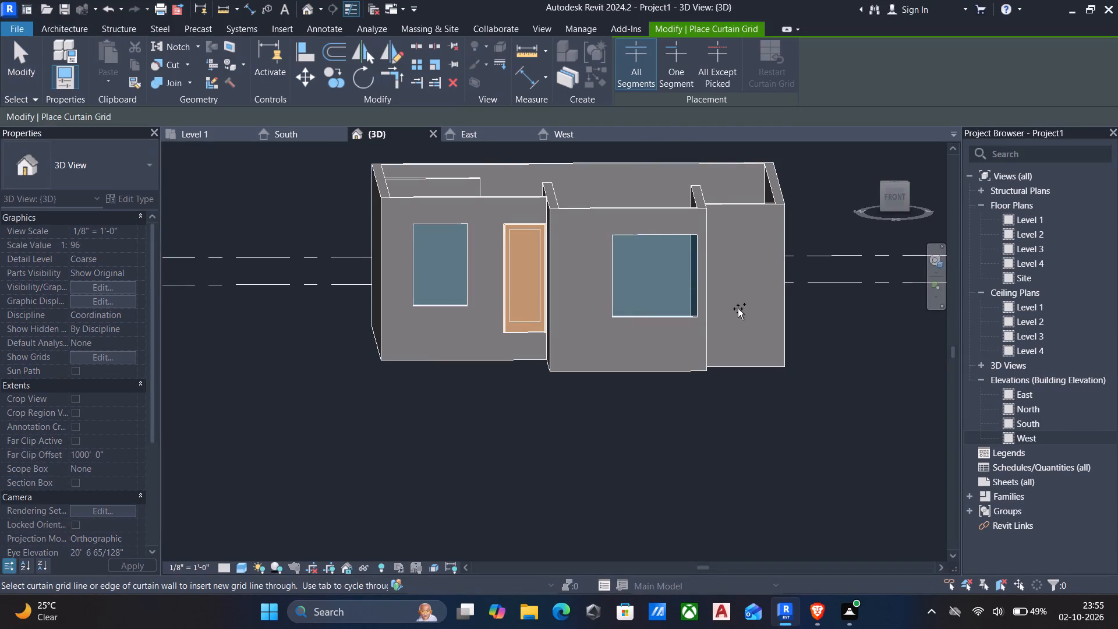
{"action": "scroll", "coordinate": [739, 308], "scroll_direction": "up", "scroll_amount": 5}
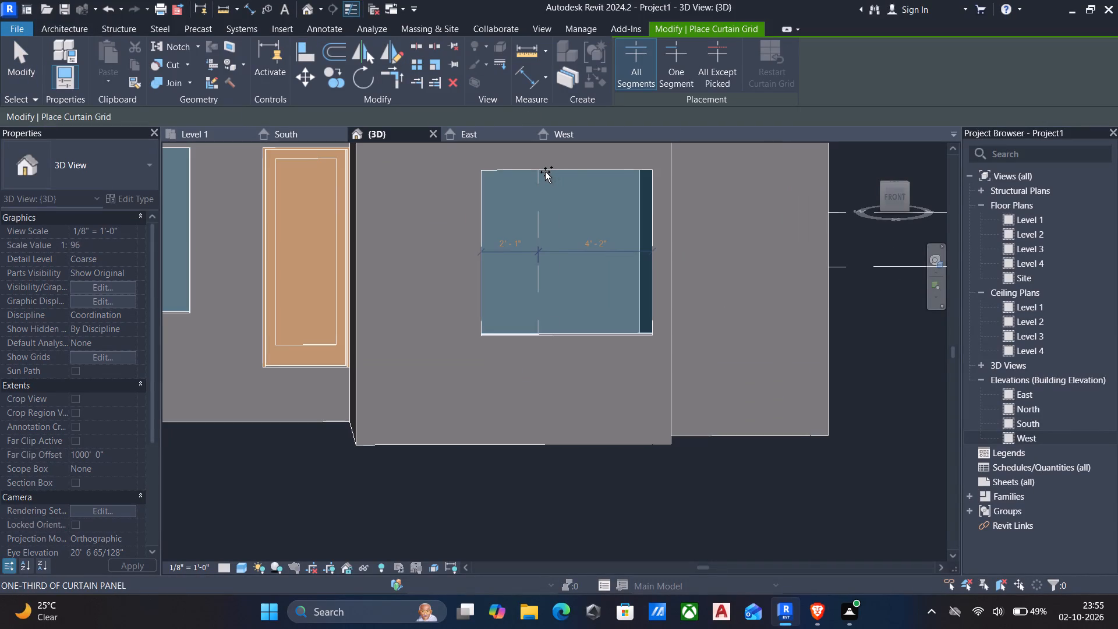
{"action": "left_click", "coordinate": [543, 172]}
{"action": "left_click", "coordinate": [603, 177]}
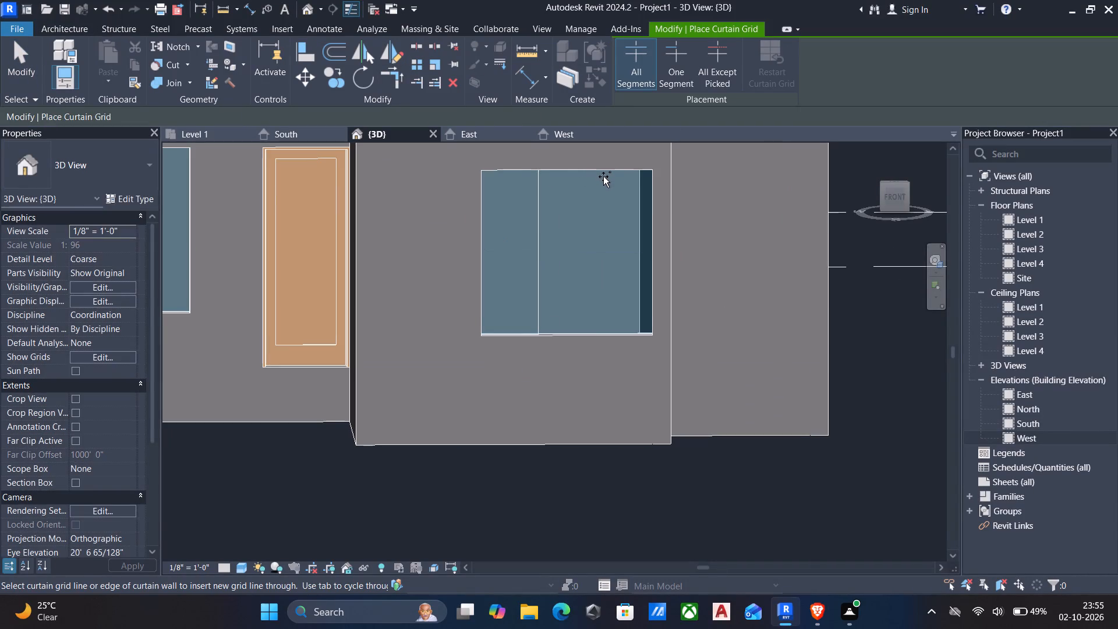
{"action": "scroll", "coordinate": [582, 206], "scroll_direction": "down", "scroll_amount": 2}
{"action": "left_click", "coordinate": [587, 179]}
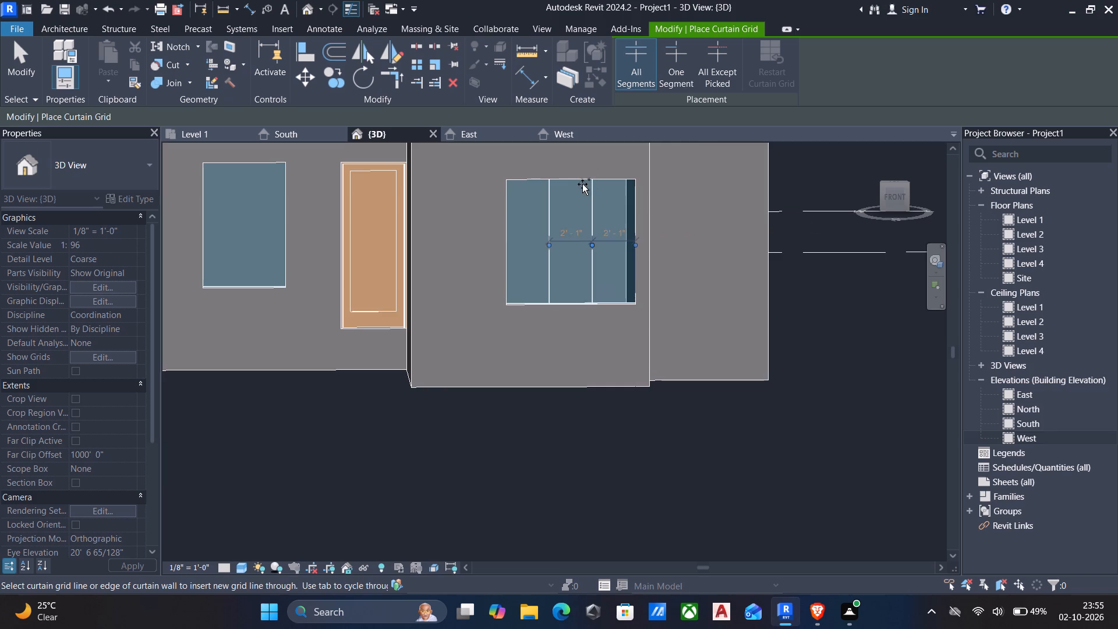
Add a vertical curtain grid line at the midpoint of the west room's south curtain wall, 2'-0" from each side.
{"action": "scroll", "coordinate": [522, 256], "scroll_direction": "down", "scroll_amount": 2}
{"action": "middle_click_drag", "start_coordinate": [522, 259], "coordinate": [698, 306]}
{"action": "scroll", "coordinate": [691, 303], "scroll_direction": "down", "scroll_amount": 1}
{"action": "scroll", "coordinate": [501, 264], "scroll_direction": "up", "scroll_amount": 5}
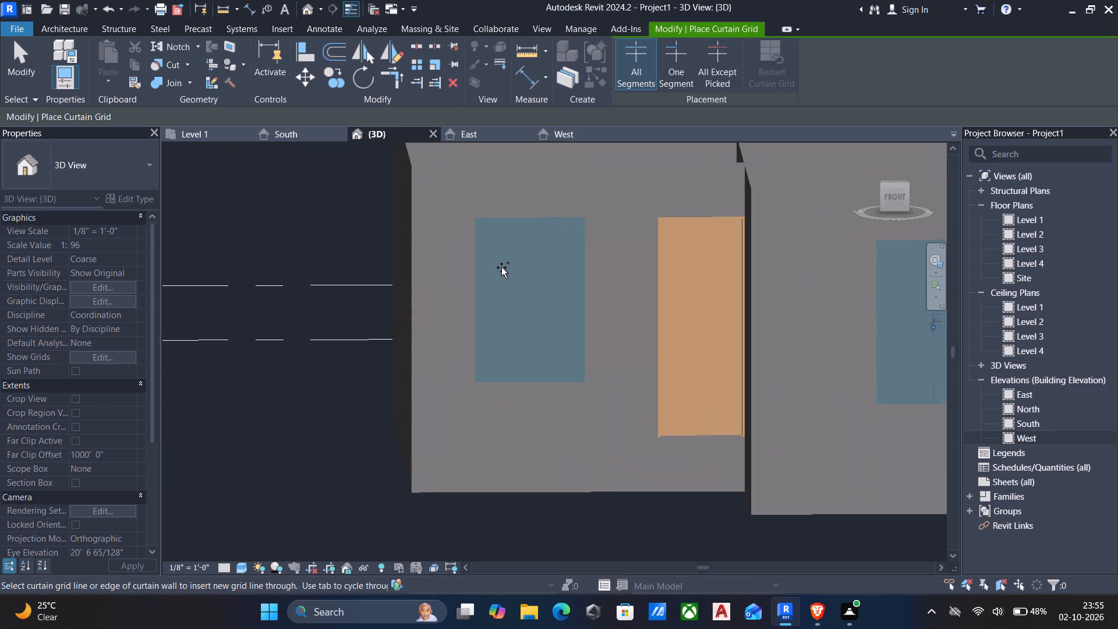
{"action": "scroll", "coordinate": [514, 260], "scroll_direction": "up", "scroll_amount": 6}
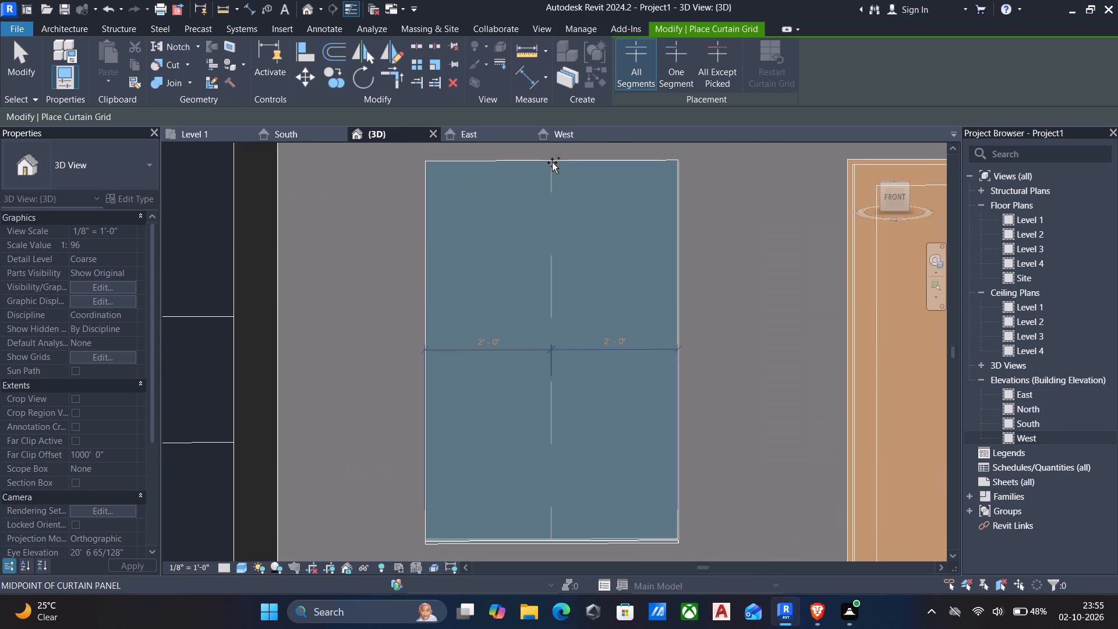
{"action": "left_click", "coordinate": [552, 164]}
{"action": "scroll", "coordinate": [554, 172], "scroll_direction": "down", "scroll_amount": 6}
{"action": "scroll", "coordinate": [602, 243], "scroll_direction": "down", "scroll_amount": 4}
{"action": "middle_click_drag", "start_coordinate": [604, 246], "coordinate": [527, 266]}
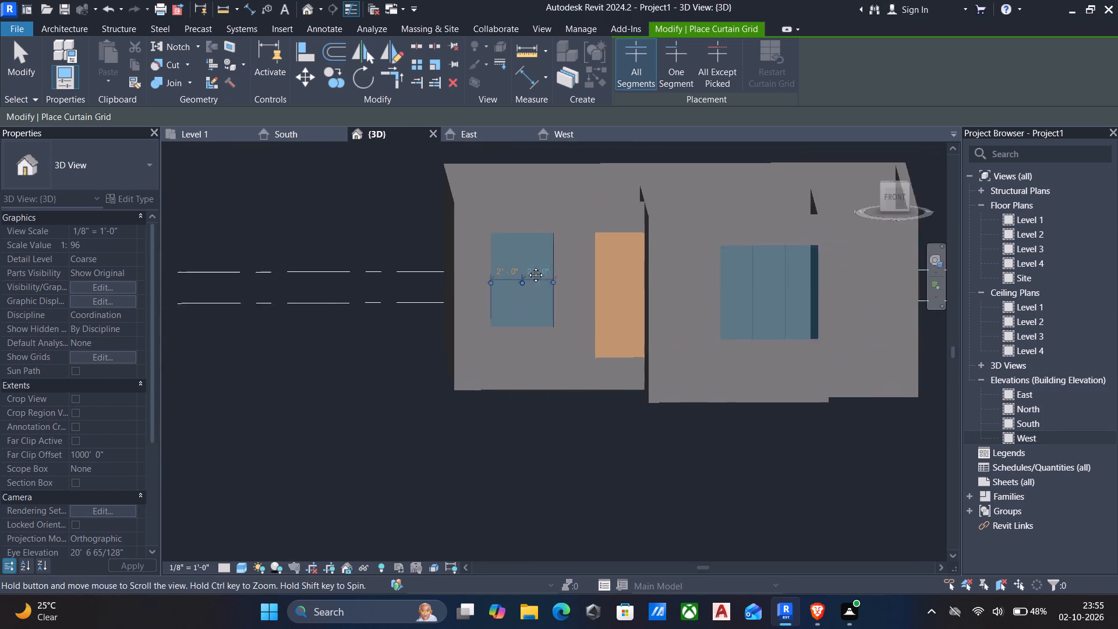
{"action": "middle_click_drag", "start_coordinate": [527, 266], "coordinate": [512, 267]}
{"action": "scroll", "coordinate": [770, 319], "scroll_direction": "up", "scroll_amount": 6}
{"action": "key", "text": "Escape"}
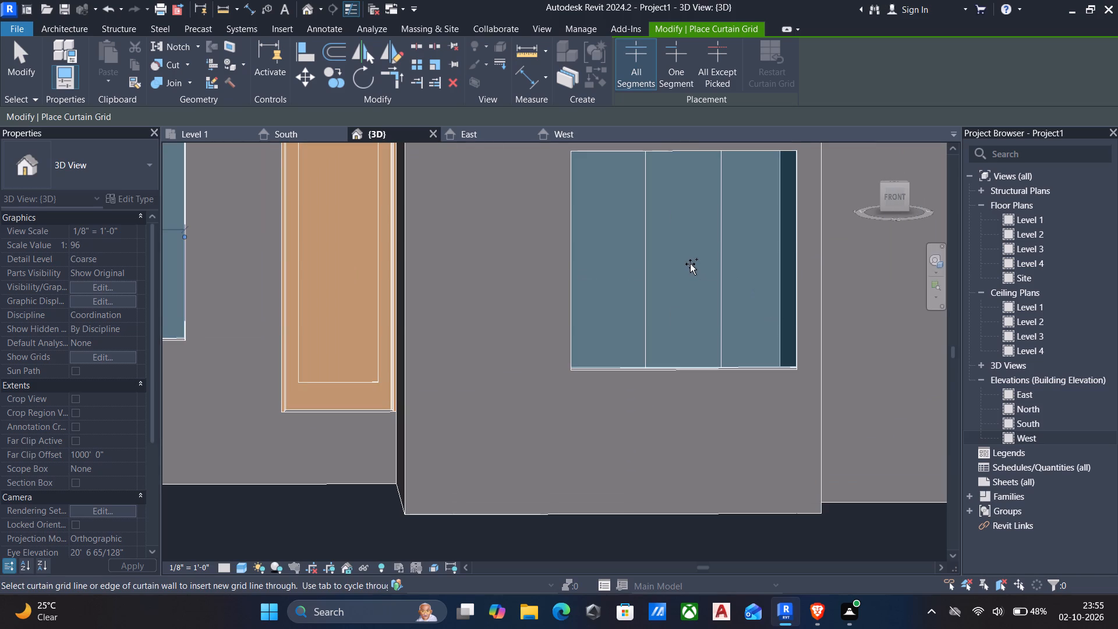
{"action": "key", "text": "Escape"}
Check the spacing of both vertical grid lines in the middle room's south curtain wall.
{"action": "scroll", "coordinate": [631, 262], "scroll_direction": "down", "scroll_amount": 3}
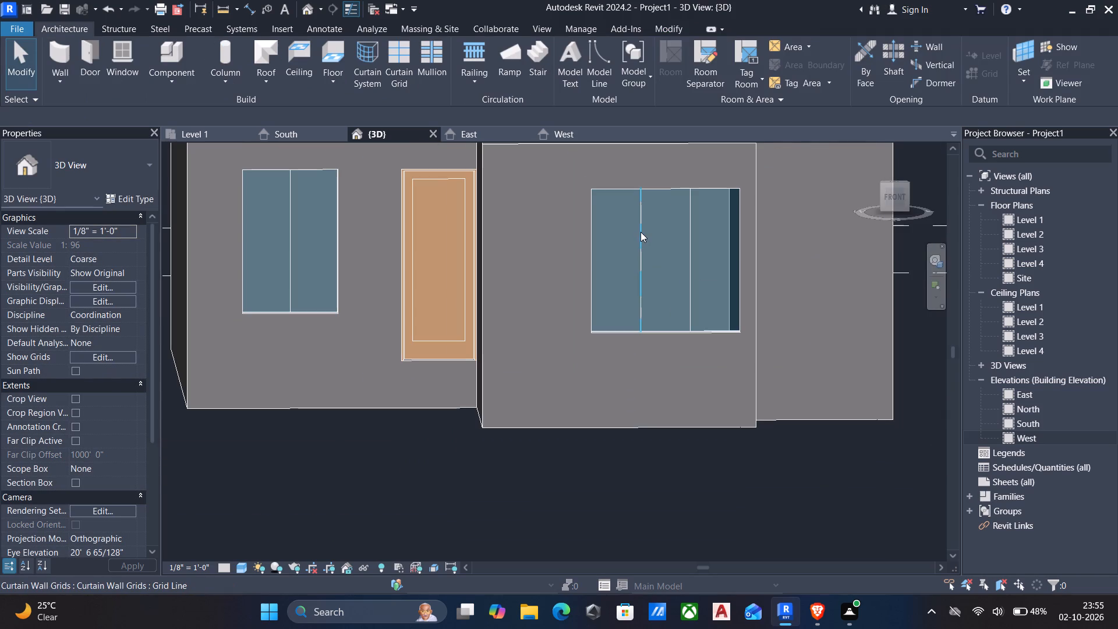
{"action": "left_click", "coordinate": [642, 232]}
{"action": "scroll", "coordinate": [742, 234], "scroll_direction": "up", "scroll_amount": 5}
{"action": "scroll", "coordinate": [638, 227], "scroll_direction": "up", "scroll_amount": 4}
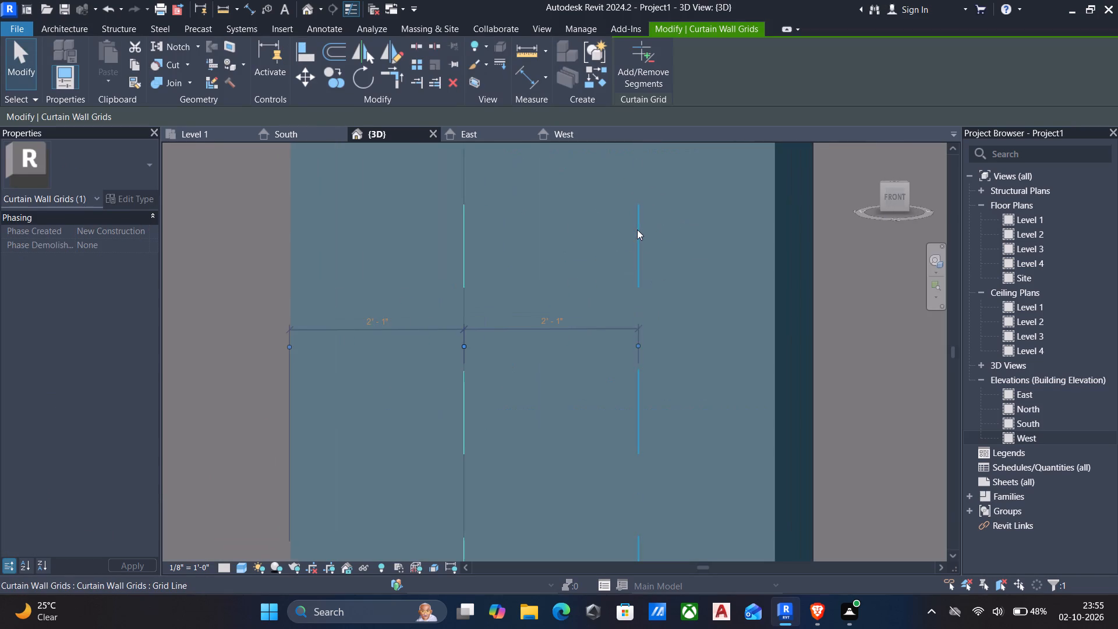
{"action": "left_click", "coordinate": [636, 231]}
{"action": "scroll", "coordinate": [748, 328], "scroll_direction": "up", "scroll_amount": 5}
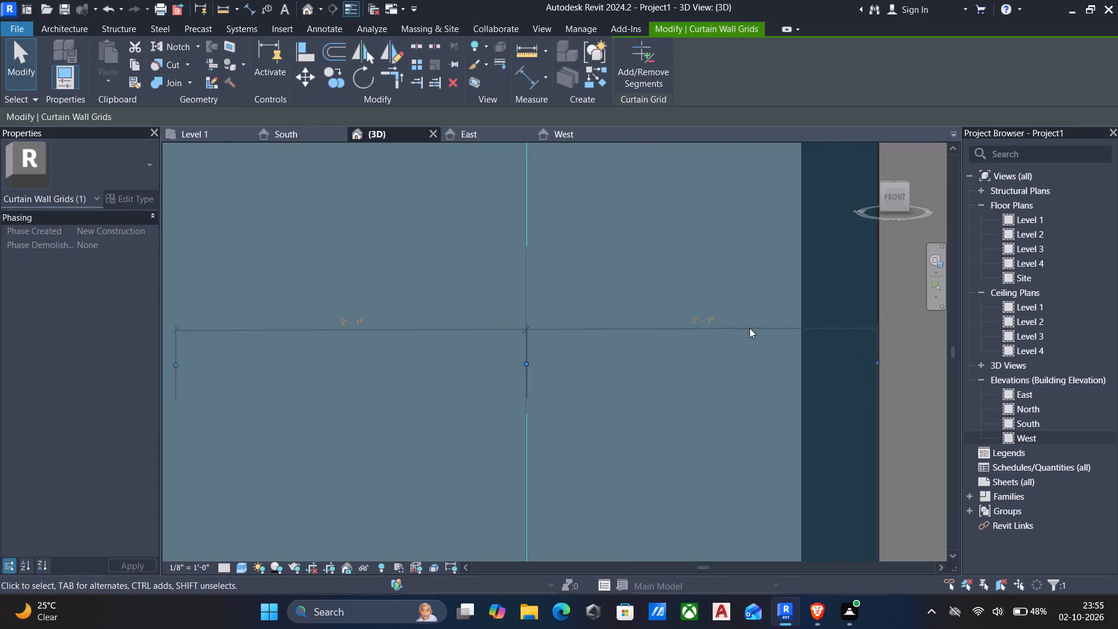
{"action": "scroll", "coordinate": [762, 312], "scroll_direction": "up", "scroll_amount": 5}
{"action": "scroll", "coordinate": [607, 328], "scroll_direction": "down", "scroll_amount": 6}
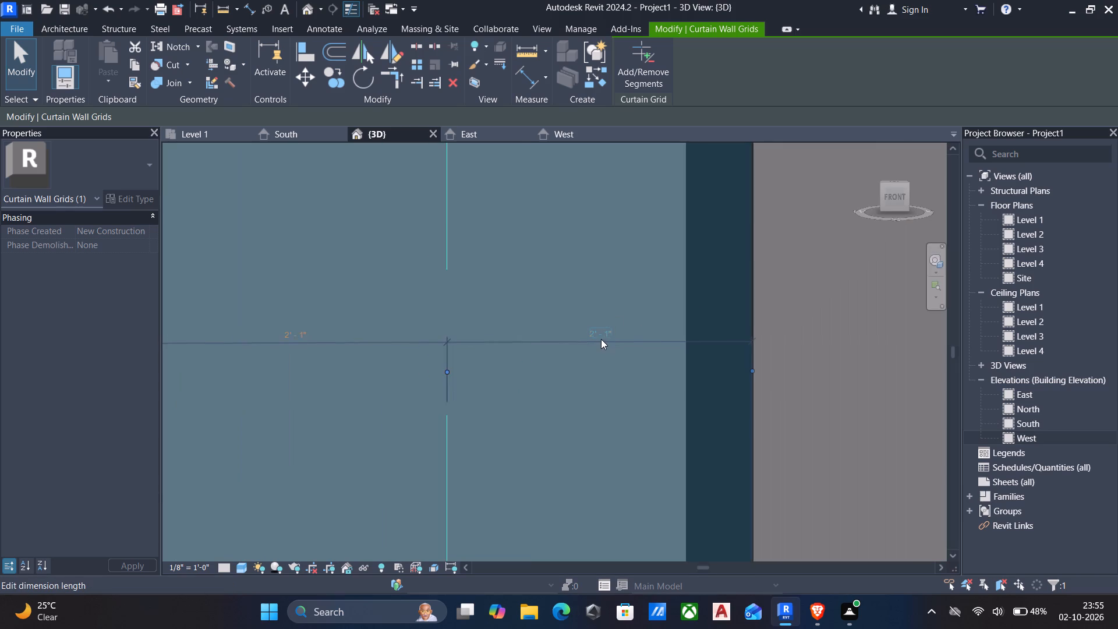
{"action": "scroll", "coordinate": [601, 339], "scroll_direction": "down", "scroll_amount": 11}
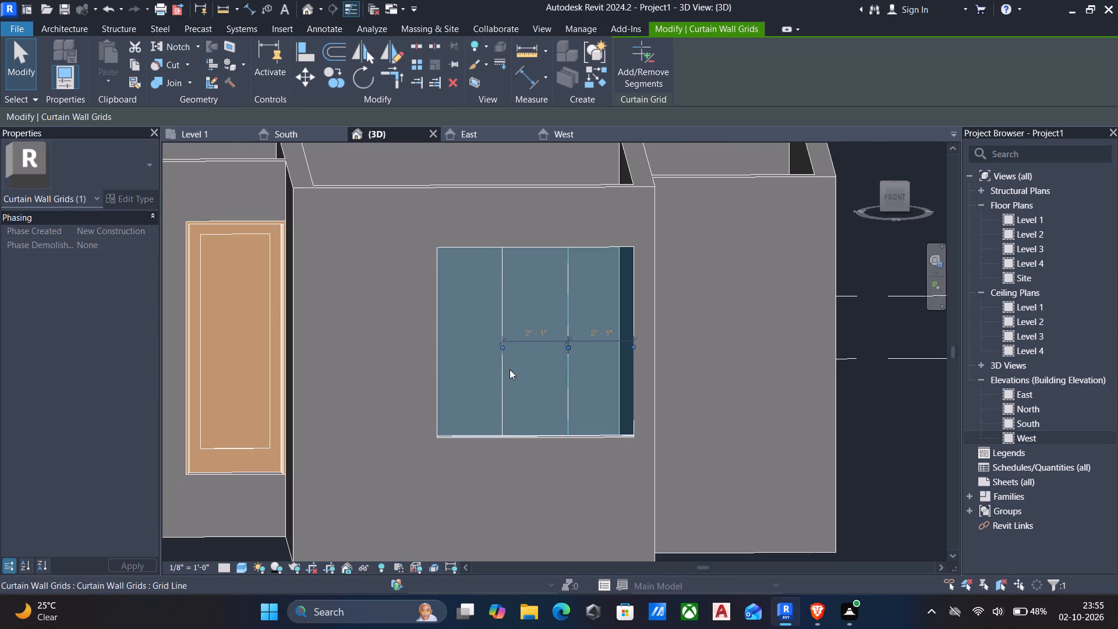
{"action": "left_click", "coordinate": [503, 381]}
{"action": "scroll", "coordinate": [479, 341], "scroll_direction": "up", "scroll_amount": 5}
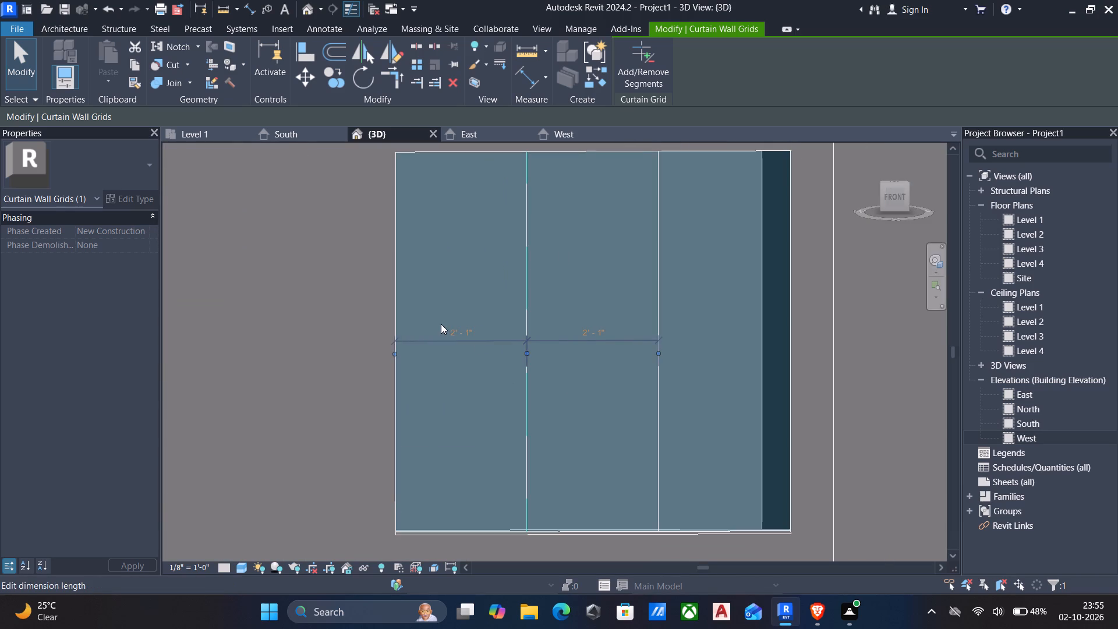
{"action": "scroll", "coordinate": [461, 379], "scroll_direction": "down", "scroll_amount": 14}
{"action": "middle_click_drag", "start_coordinate": [416, 521], "coordinate": [441, 504]}
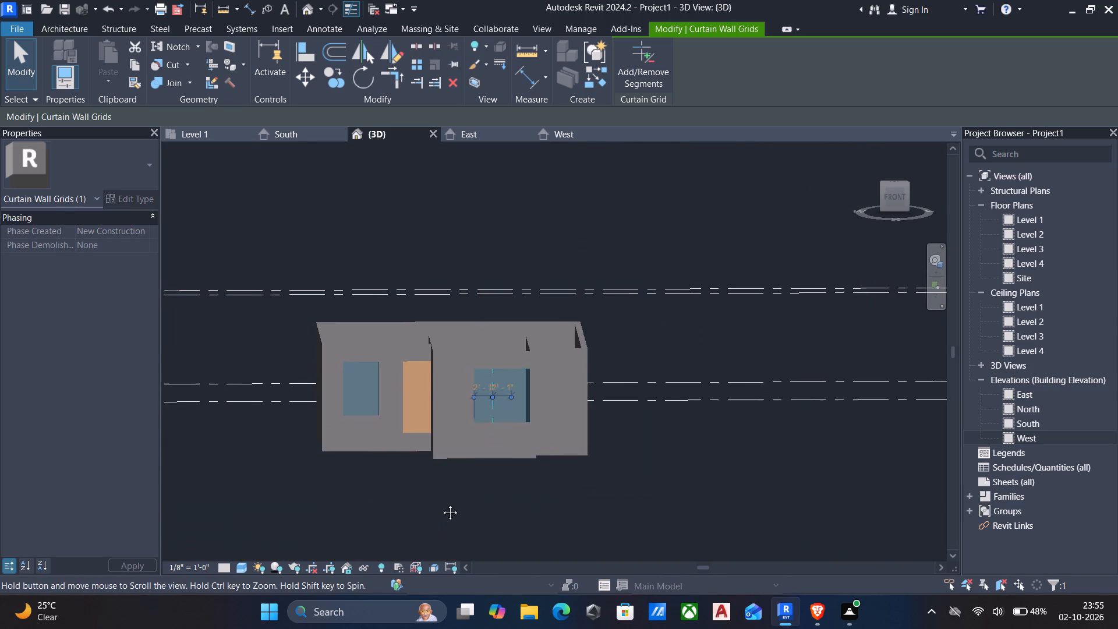
{"action": "middle_click_drag", "start_coordinate": [441, 504], "coordinate": [518, 478]}
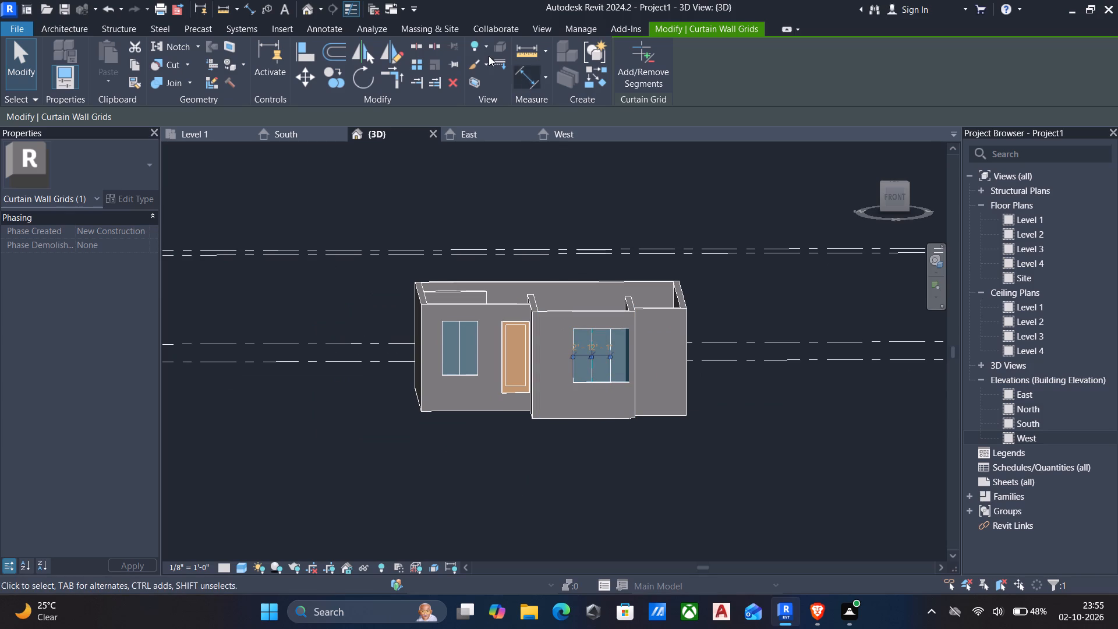
Place 2.5" x 5" rectangular mullions on all grid lines of the middle and west rooms' south curtain walls.
{"action": "left_click", "coordinate": [63, 26]}
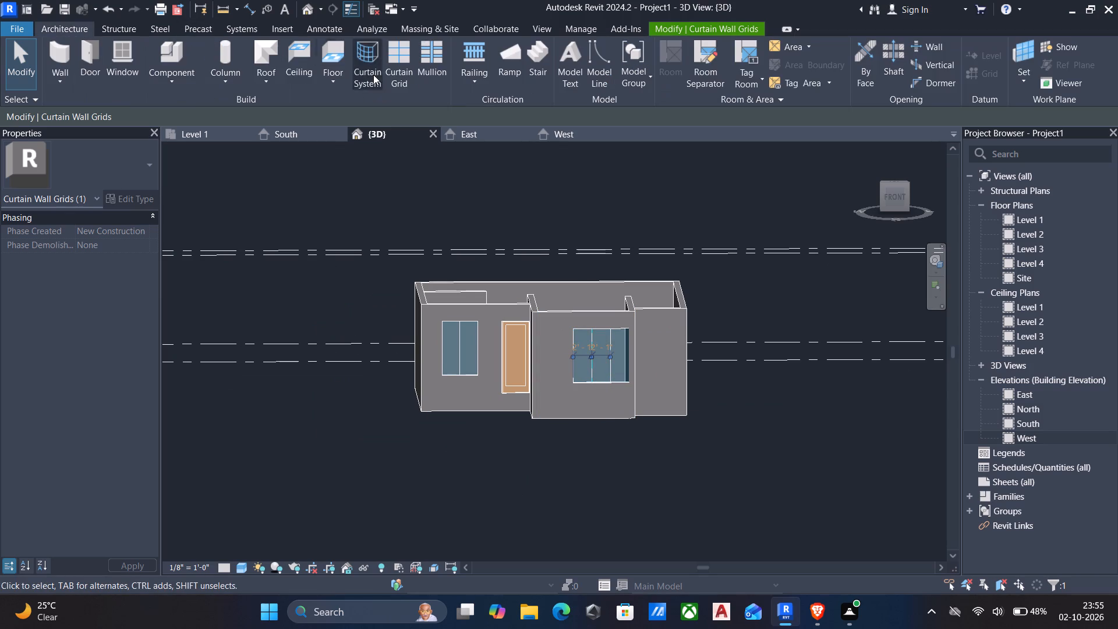
{"action": "left_click", "coordinate": [438, 56]}
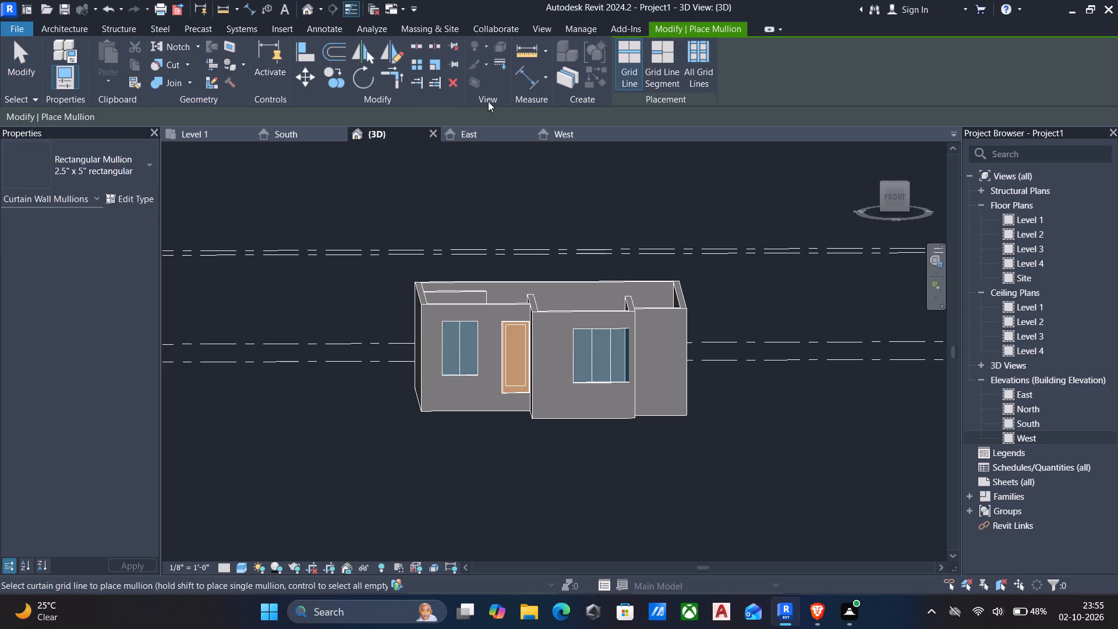
{"action": "left_click", "coordinate": [701, 58]}
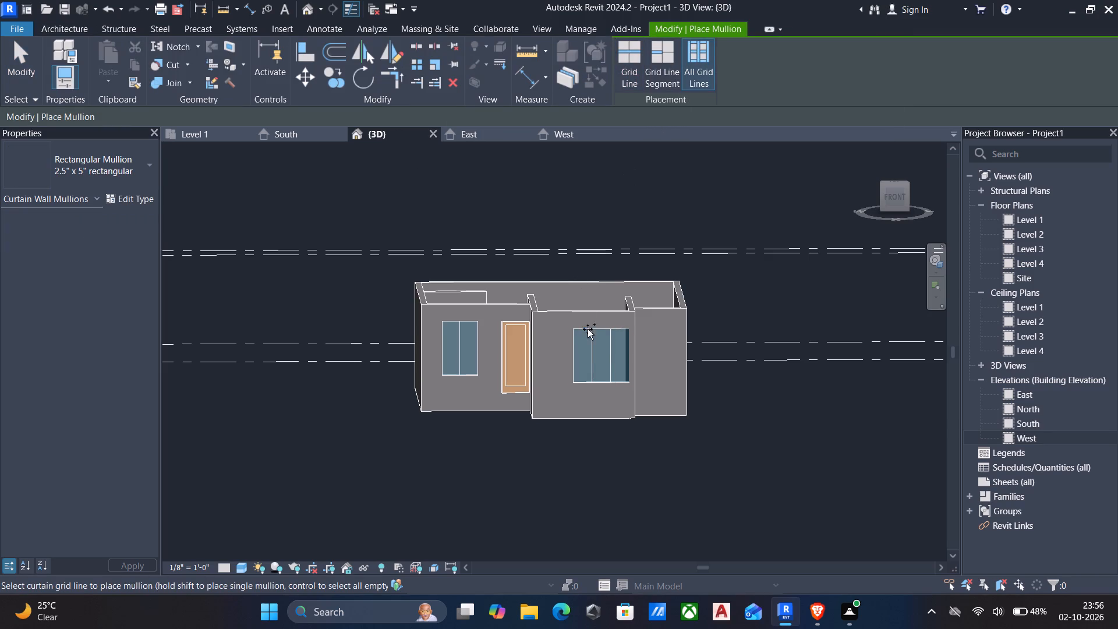
{"action": "left_click", "coordinate": [592, 369]}
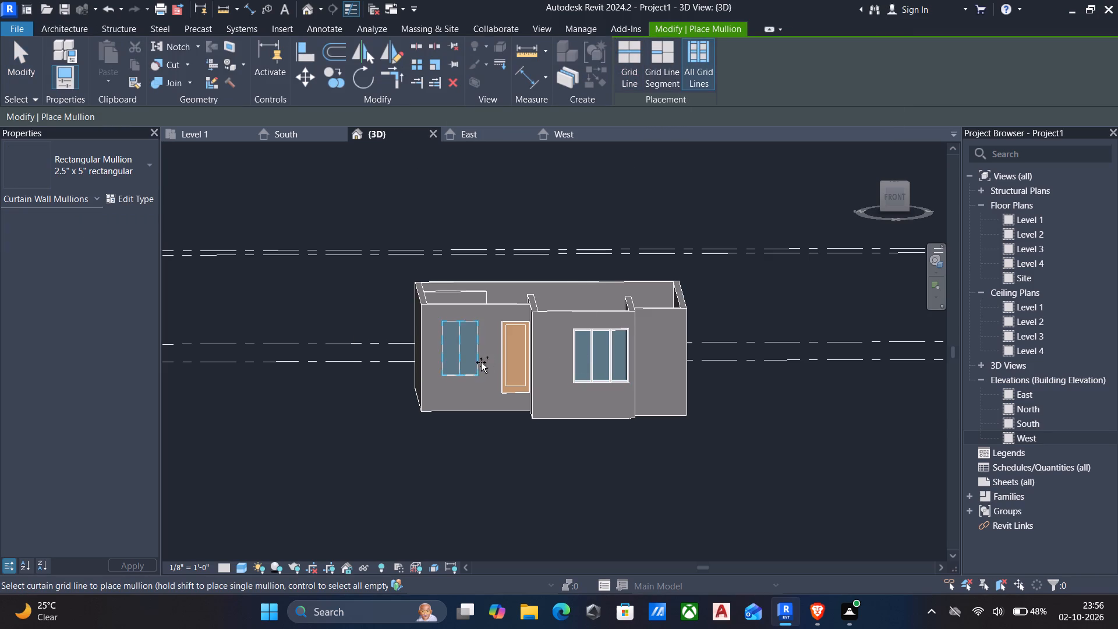
{"action": "left_click", "coordinate": [461, 365]}
{"action": "key", "text": "Escape"}
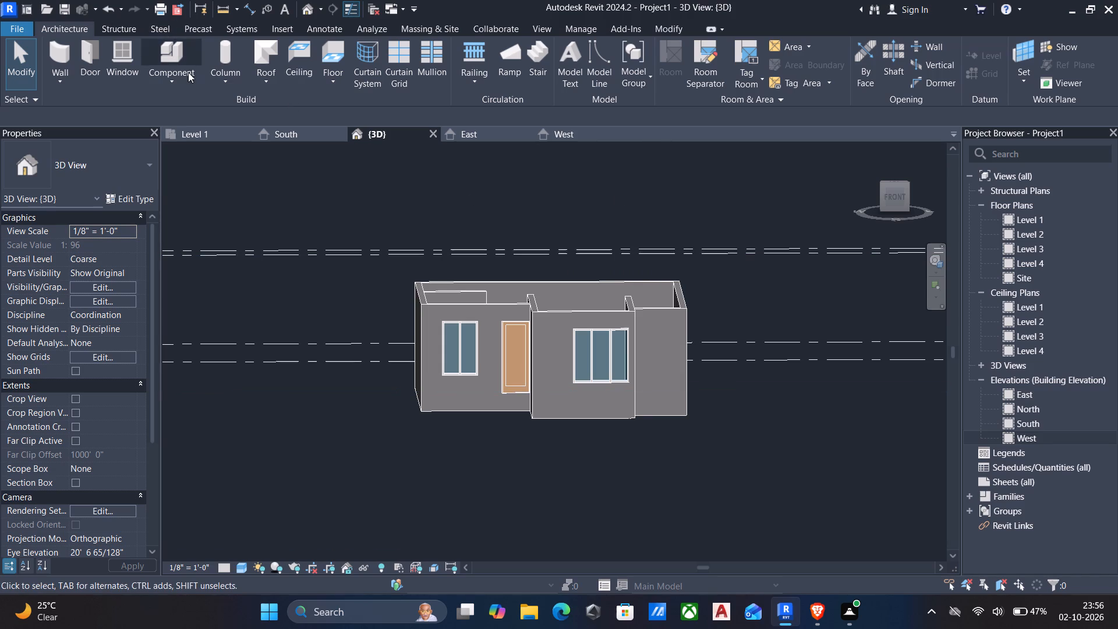
Create an in-place model component in the Generic Models category, keeping the default name.
{"action": "left_click", "coordinate": [165, 84]}
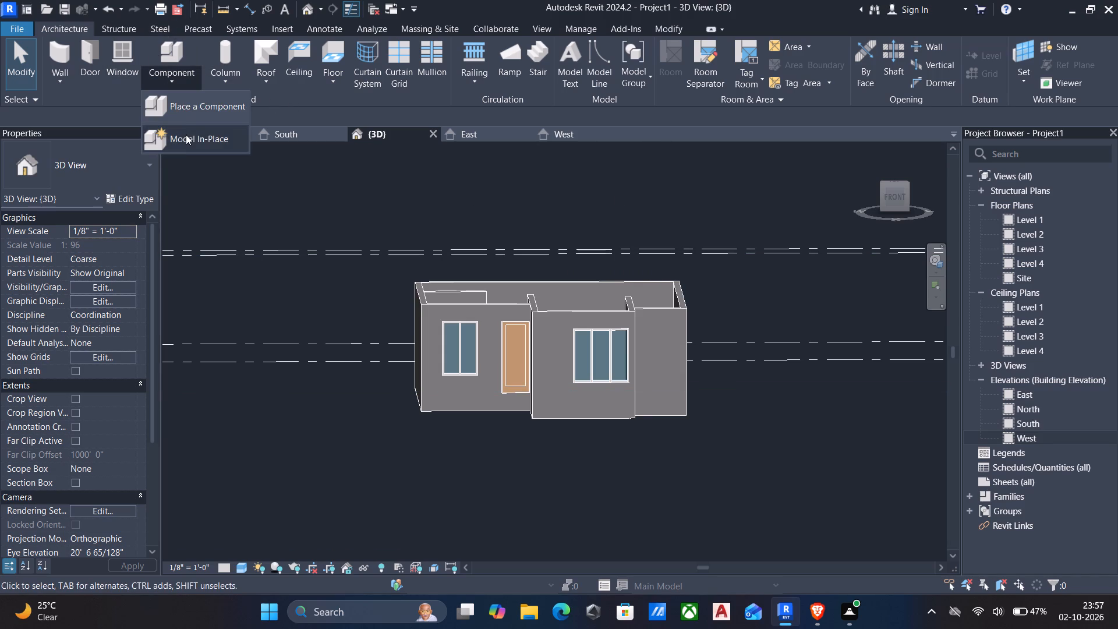
{"action": "left_click", "coordinate": [186, 137]}
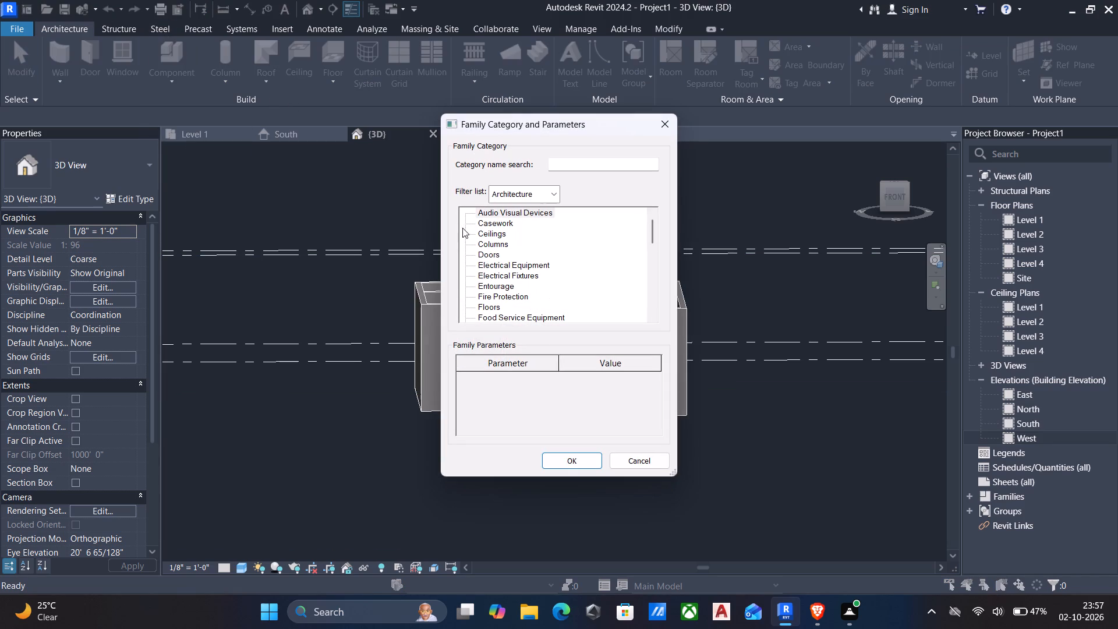
{"action": "scroll", "coordinate": [495, 289], "scroll_direction": "down", "scroll_amount": 8}
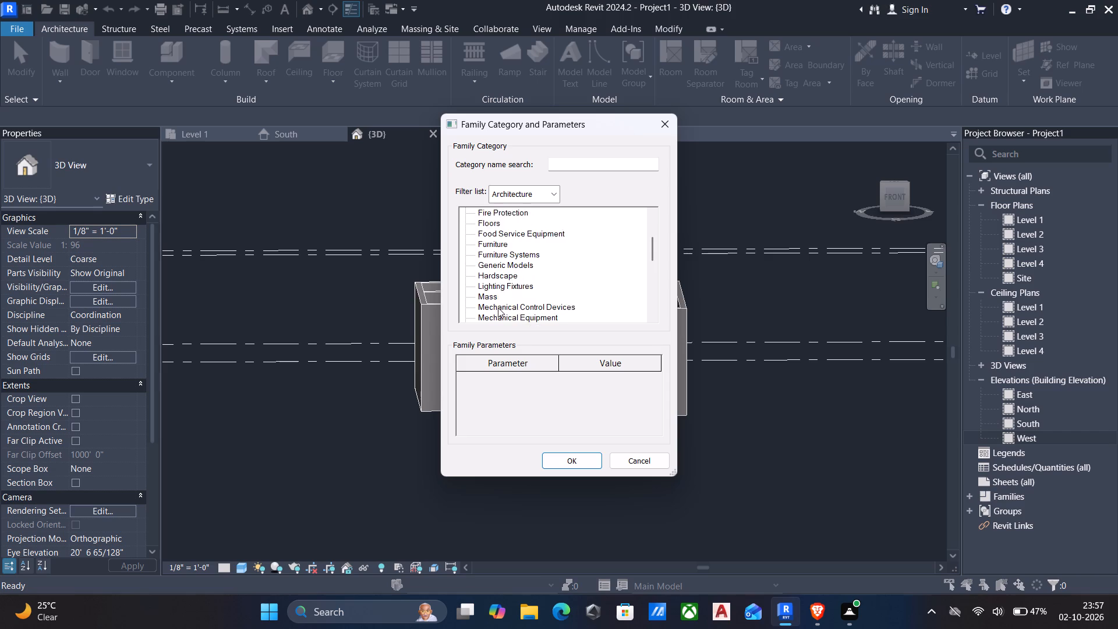
{"action": "scroll", "coordinate": [498, 308], "scroll_direction": "down", "scroll_amount": 4}
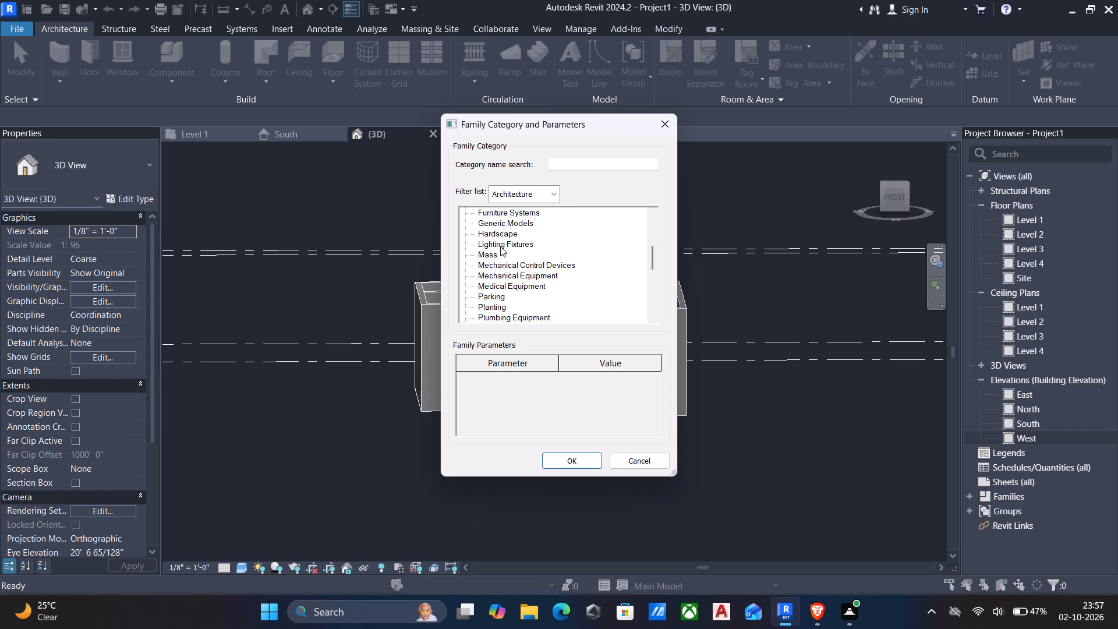
{"action": "scroll", "coordinate": [501, 235], "scroll_direction": "up", "scroll_amount": 3}
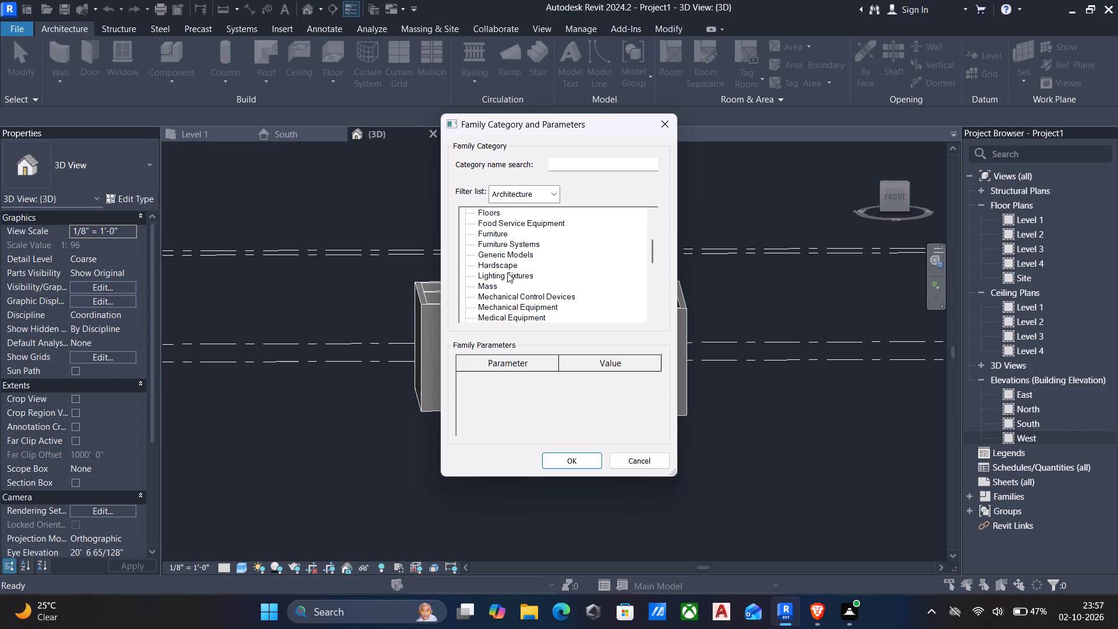
{"action": "left_click", "coordinate": [497, 253]}
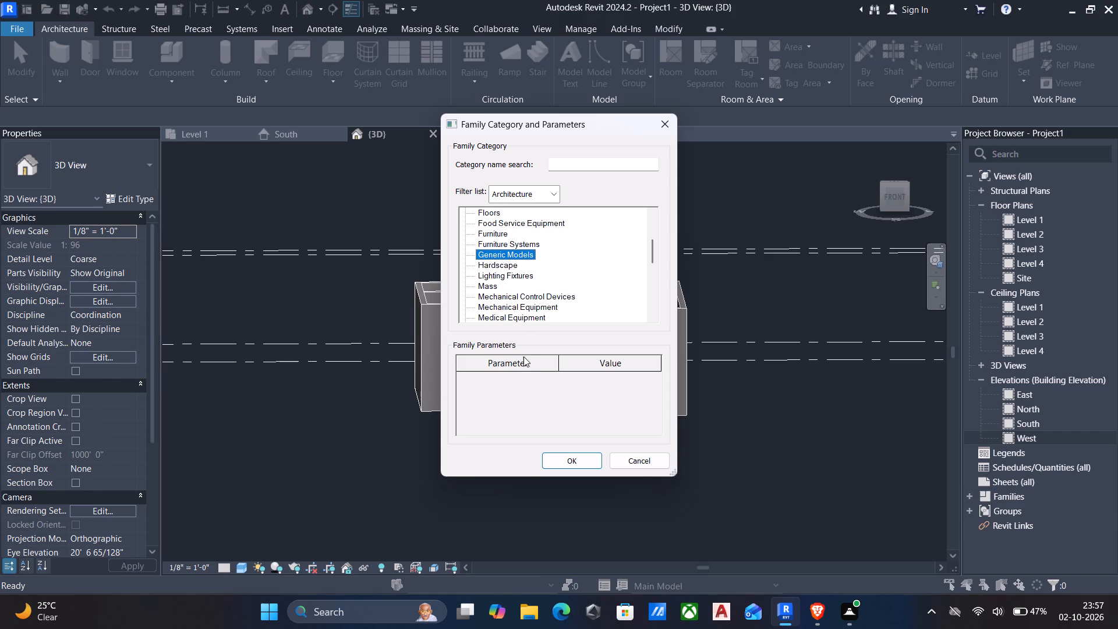
{"action": "left_click", "coordinate": [573, 461]}
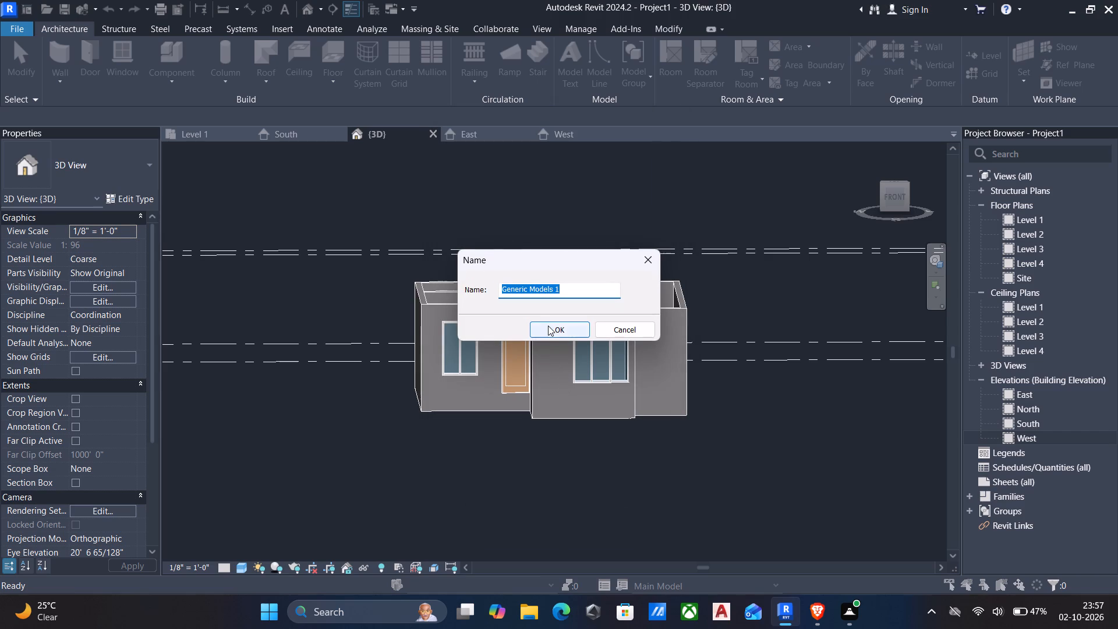
{"action": "left_click", "coordinate": [548, 326]}
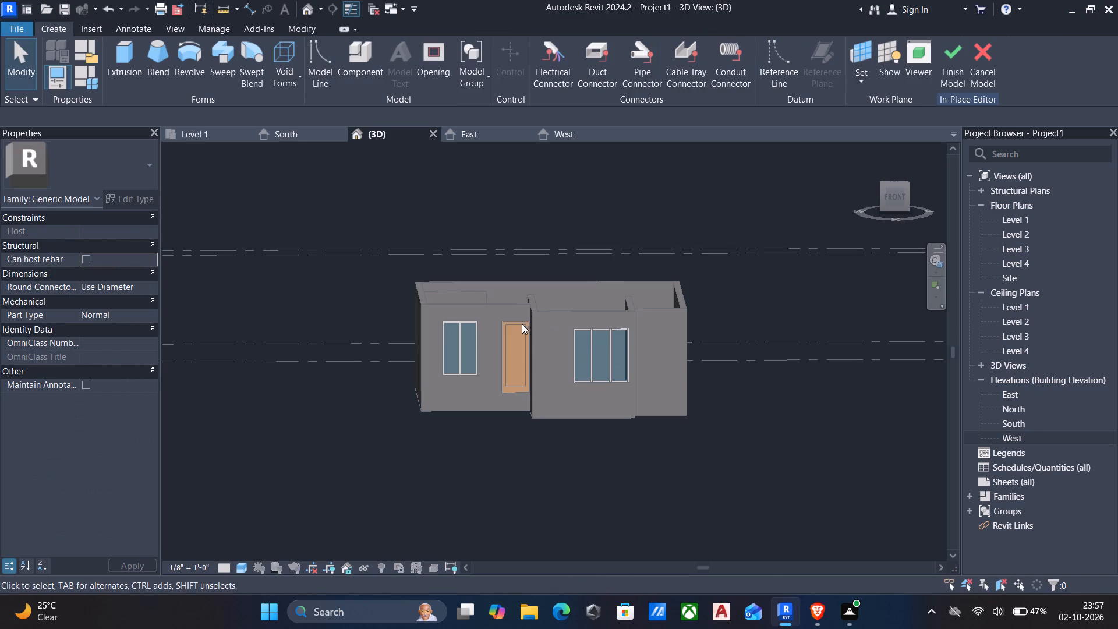
Start an extrusion and set its work plane to the west face of the projecting 9" wall beside the door.
{"action": "middle_click_drag", "start_coordinate": [550, 404], "coordinate": [702, 381], "text": "shift"}
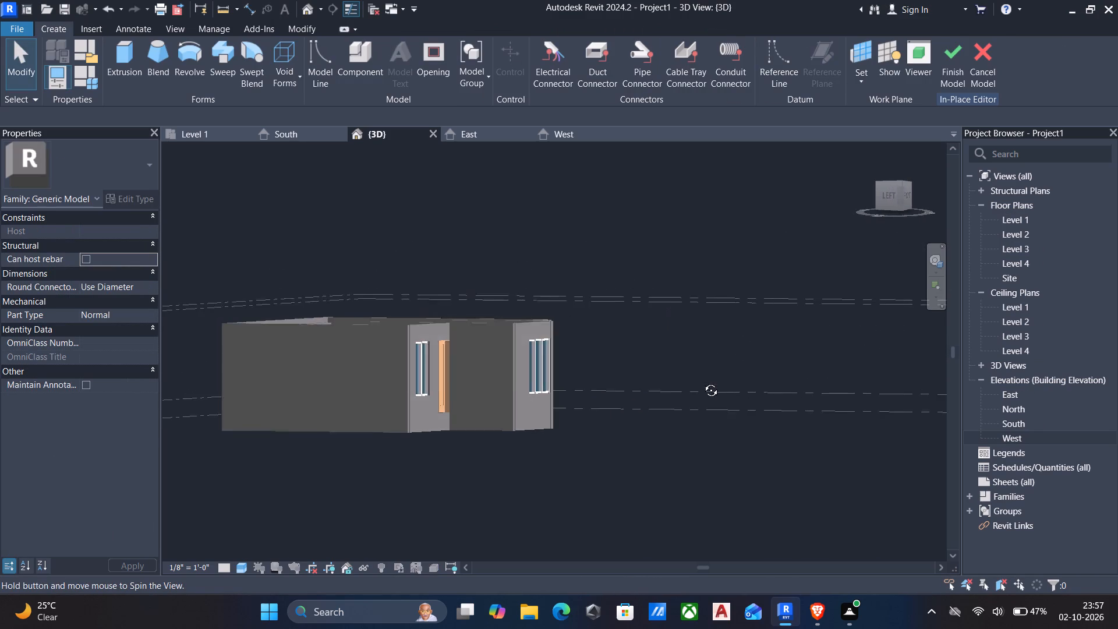
{"action": "middle_click_drag", "start_coordinate": [702, 381], "coordinate": [703, 381], "text": "shift"}
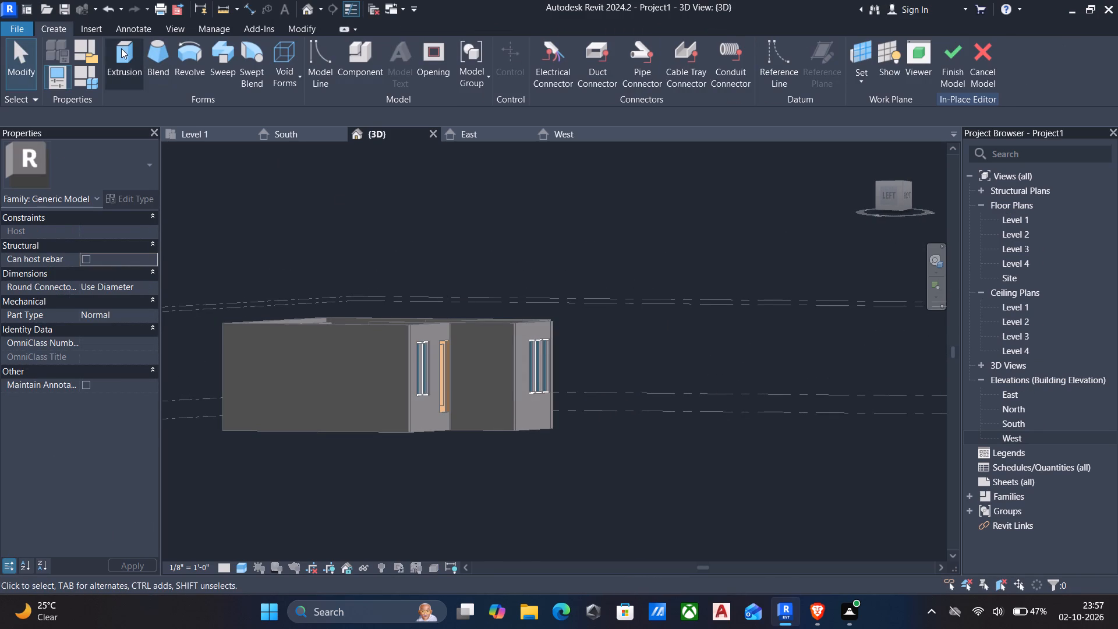
{"action": "left_click", "coordinate": [121, 49]}
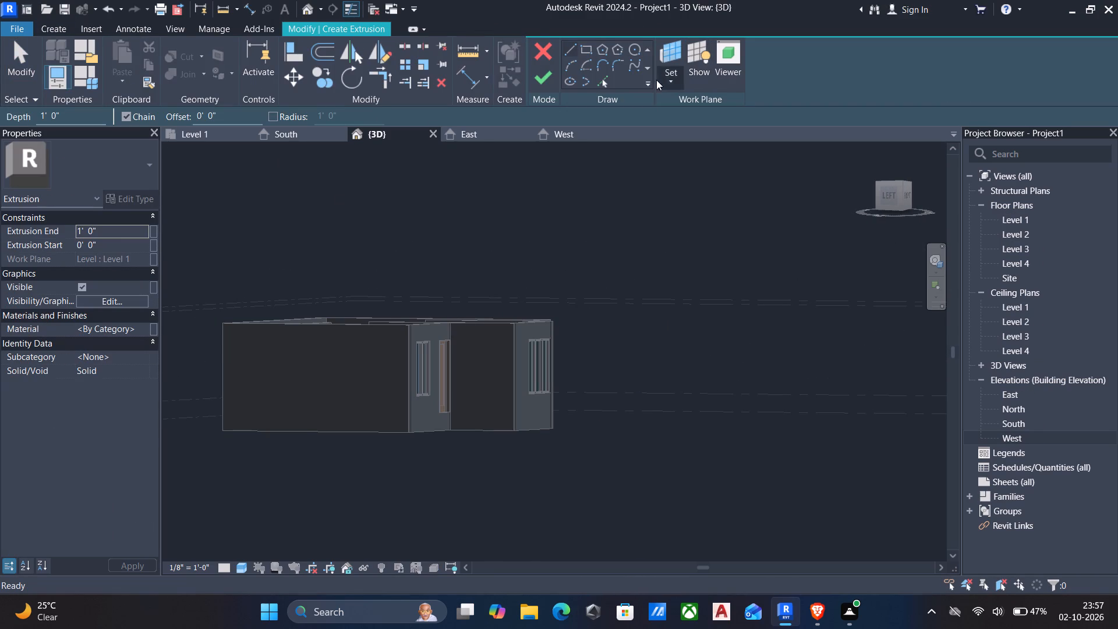
{"action": "left_click", "coordinate": [674, 87]}
{"action": "left_click", "coordinate": [689, 140]}
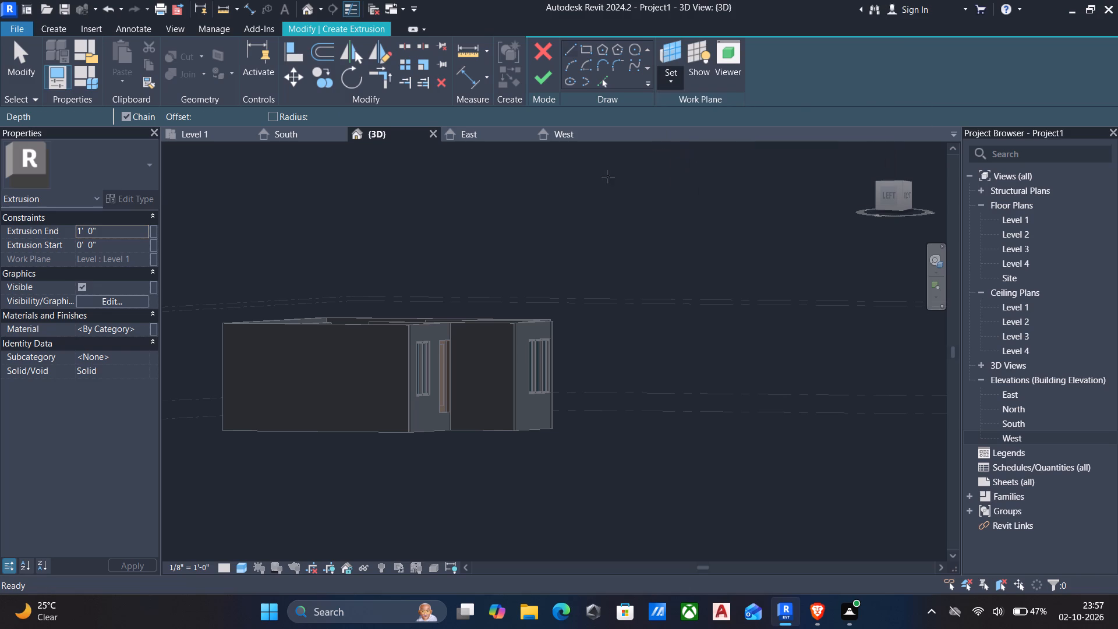
{"action": "left_click", "coordinate": [510, 333]}
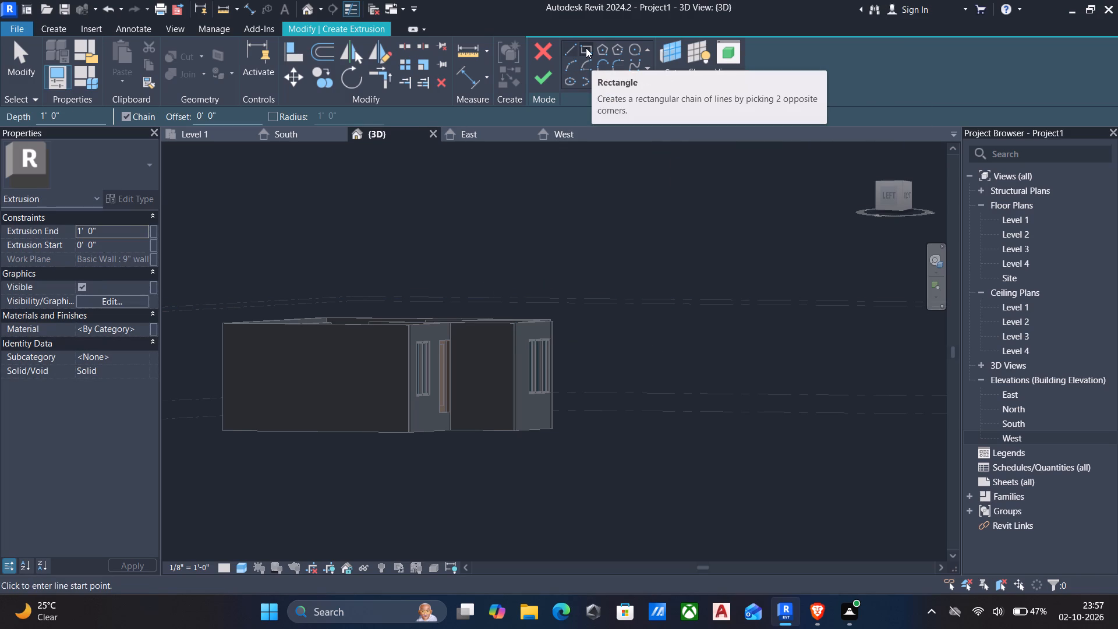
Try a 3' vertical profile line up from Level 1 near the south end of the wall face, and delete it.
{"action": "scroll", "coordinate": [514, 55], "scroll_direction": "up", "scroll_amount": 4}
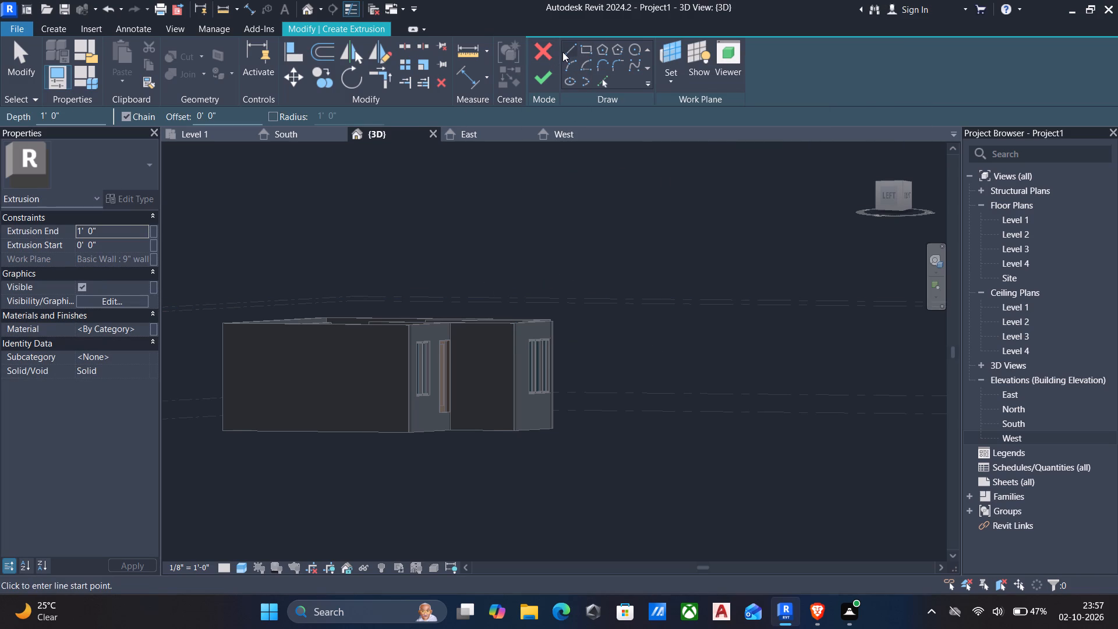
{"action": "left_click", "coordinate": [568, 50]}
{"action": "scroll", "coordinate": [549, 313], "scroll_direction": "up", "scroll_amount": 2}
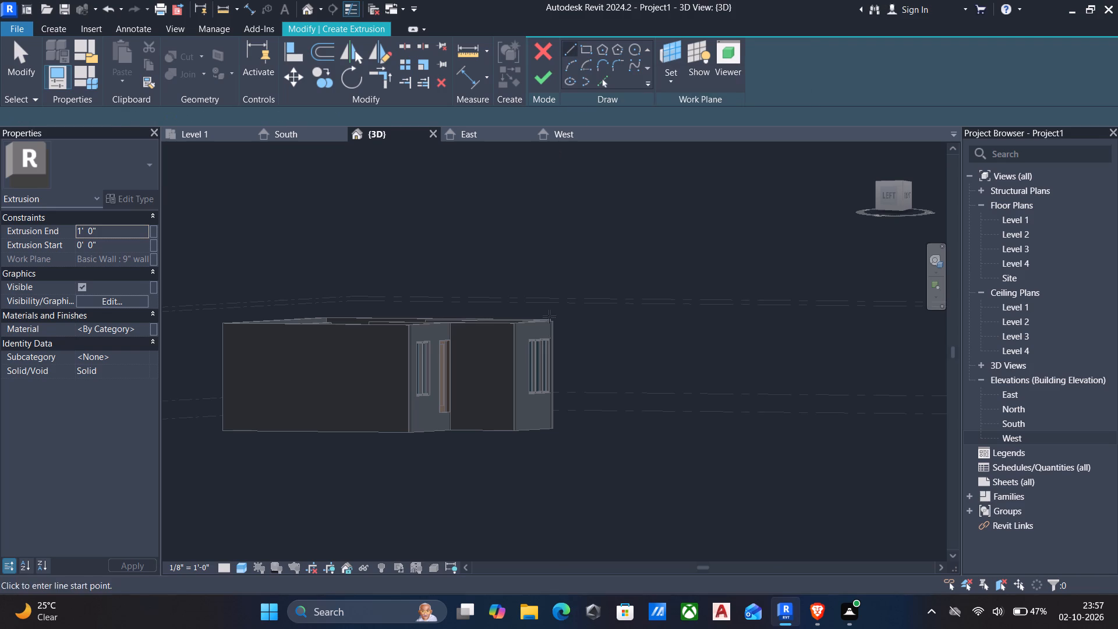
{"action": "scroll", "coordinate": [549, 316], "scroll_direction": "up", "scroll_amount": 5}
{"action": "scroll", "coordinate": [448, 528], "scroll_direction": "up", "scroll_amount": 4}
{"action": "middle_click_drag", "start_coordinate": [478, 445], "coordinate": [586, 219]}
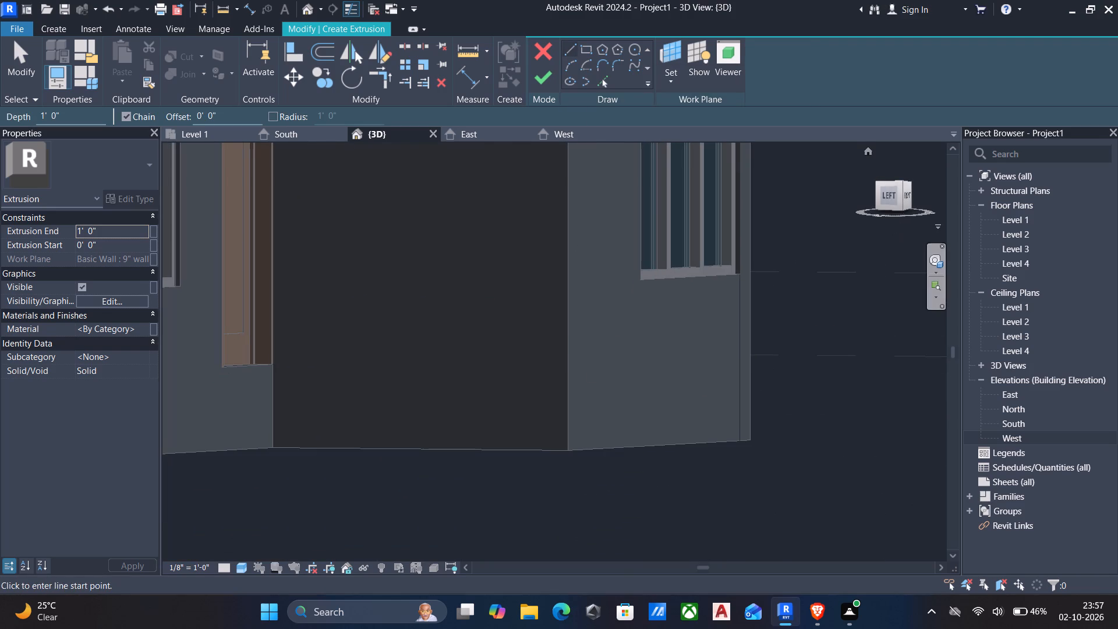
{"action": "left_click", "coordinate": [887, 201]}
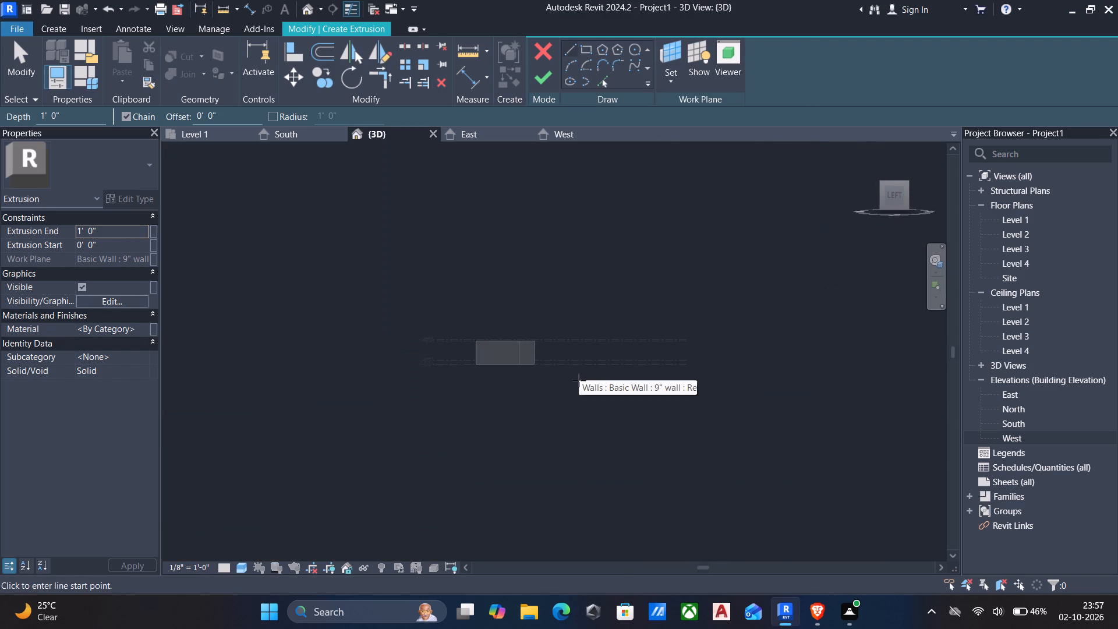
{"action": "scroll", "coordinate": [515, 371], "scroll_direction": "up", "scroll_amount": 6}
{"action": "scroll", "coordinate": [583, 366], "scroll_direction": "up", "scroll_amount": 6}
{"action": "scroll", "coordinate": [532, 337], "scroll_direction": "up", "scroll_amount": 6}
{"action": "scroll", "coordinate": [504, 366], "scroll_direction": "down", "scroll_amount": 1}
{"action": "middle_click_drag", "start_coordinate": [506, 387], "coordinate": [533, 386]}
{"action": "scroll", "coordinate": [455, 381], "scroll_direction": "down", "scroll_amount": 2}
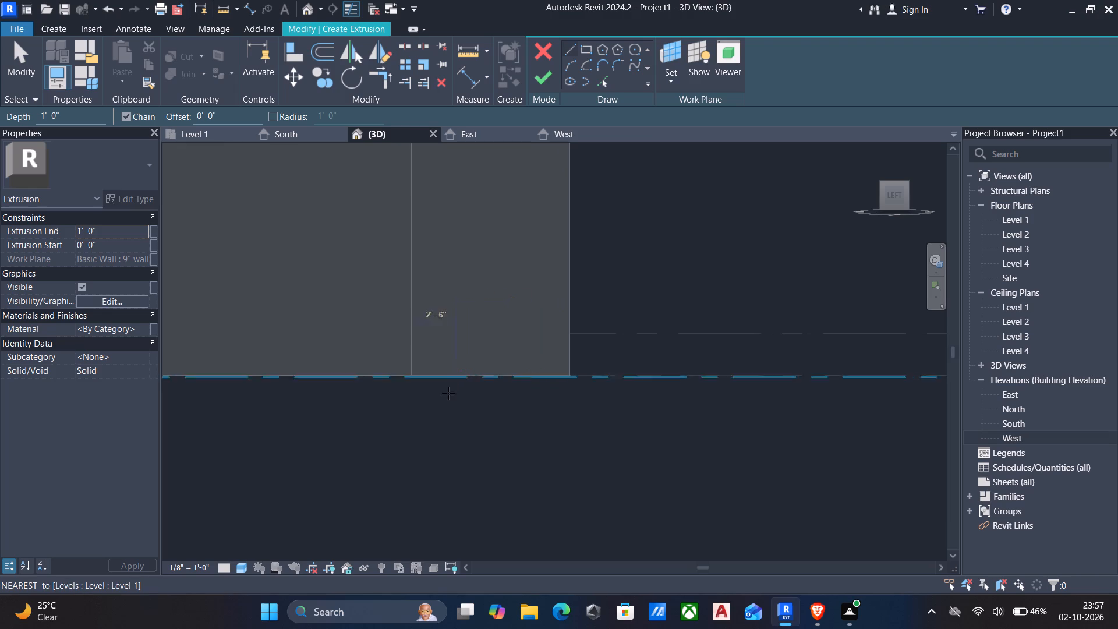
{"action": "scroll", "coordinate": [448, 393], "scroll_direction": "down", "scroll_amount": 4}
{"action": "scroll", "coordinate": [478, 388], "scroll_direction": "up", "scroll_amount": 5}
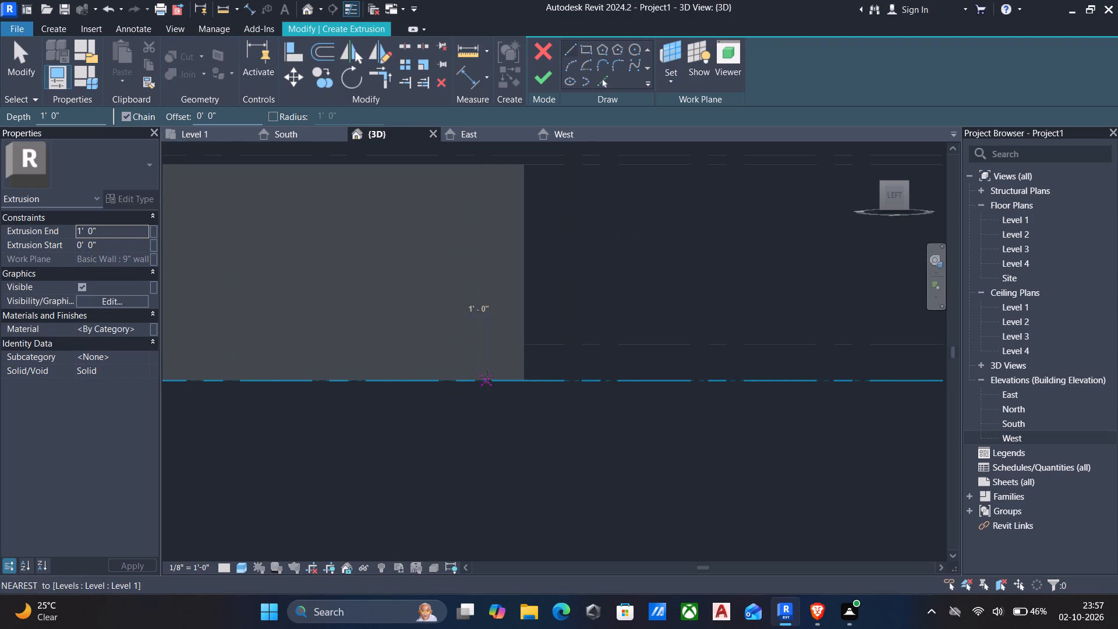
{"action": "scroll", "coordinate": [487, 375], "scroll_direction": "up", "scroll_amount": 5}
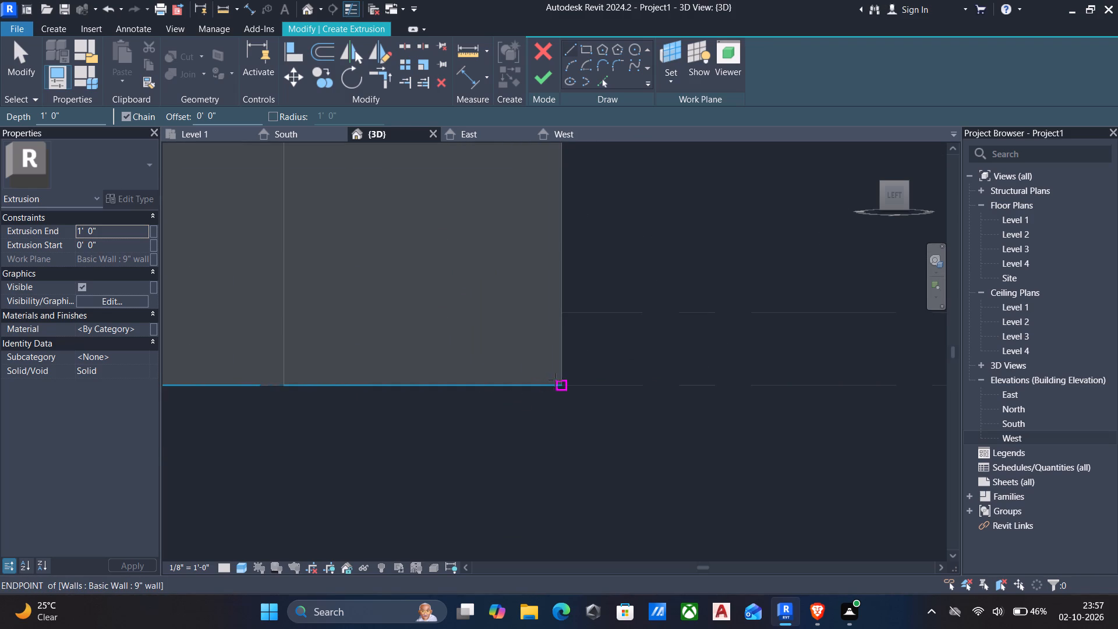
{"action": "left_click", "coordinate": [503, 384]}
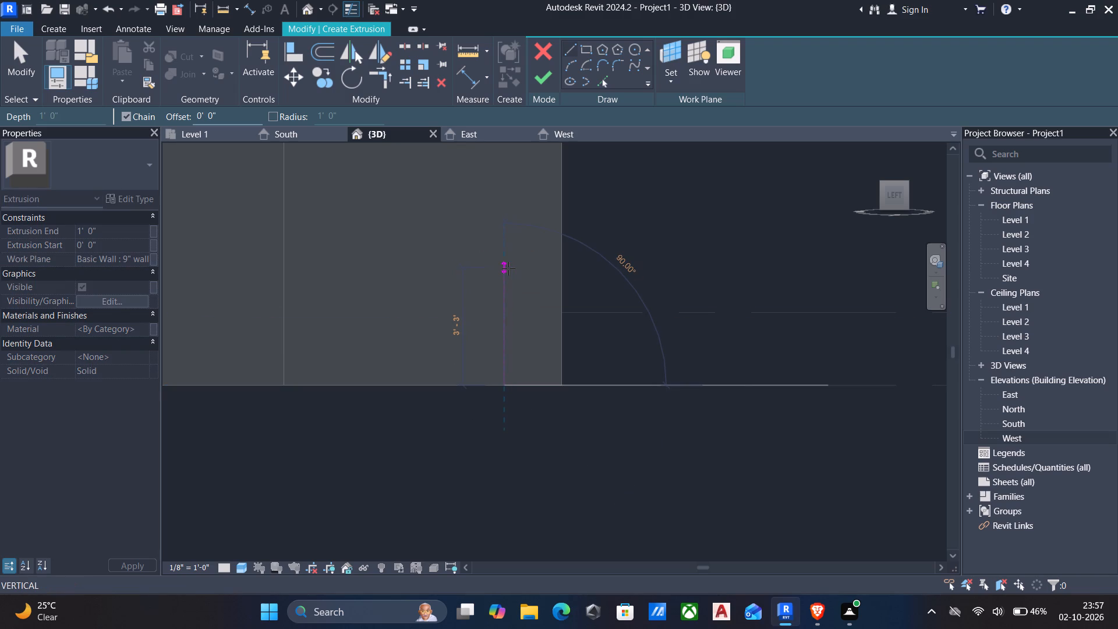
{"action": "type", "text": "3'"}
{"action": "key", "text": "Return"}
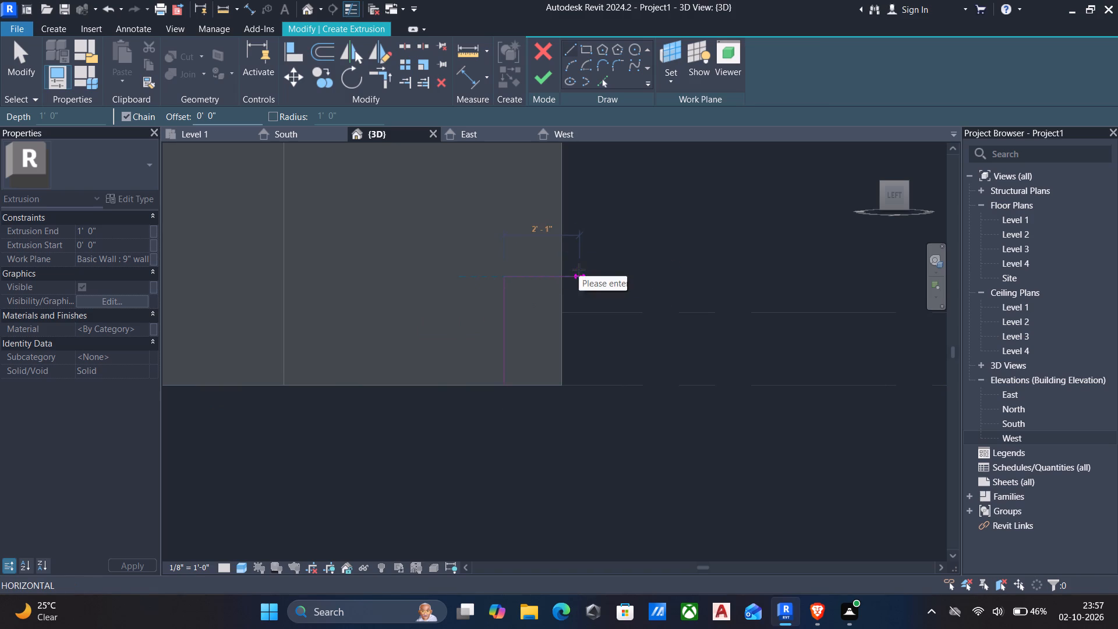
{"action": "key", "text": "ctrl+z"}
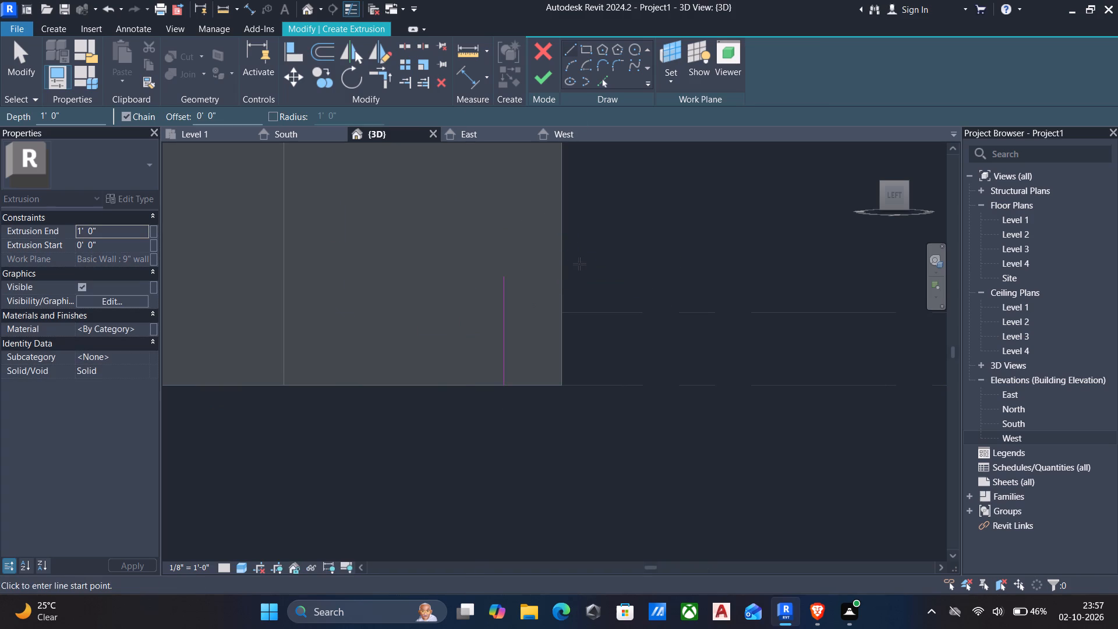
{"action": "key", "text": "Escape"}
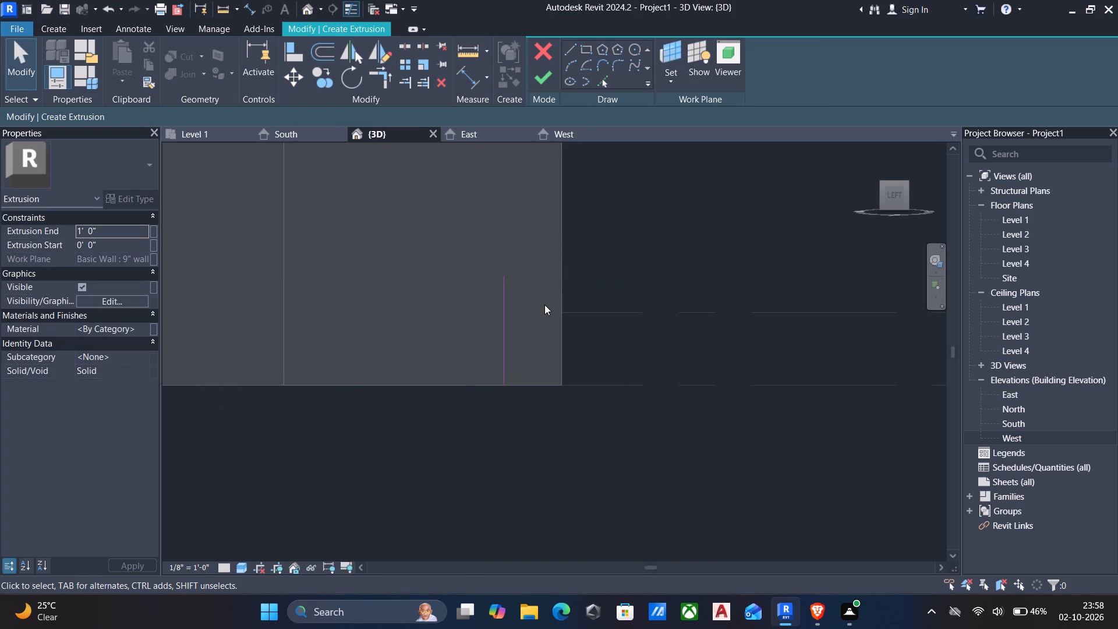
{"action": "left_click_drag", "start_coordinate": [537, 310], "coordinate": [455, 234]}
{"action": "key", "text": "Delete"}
Sketch a vertical profile line from Level 1 up to Level 2, continued by a 1' horizontal line toward the south.
{"action": "left_click", "coordinate": [569, 54]}
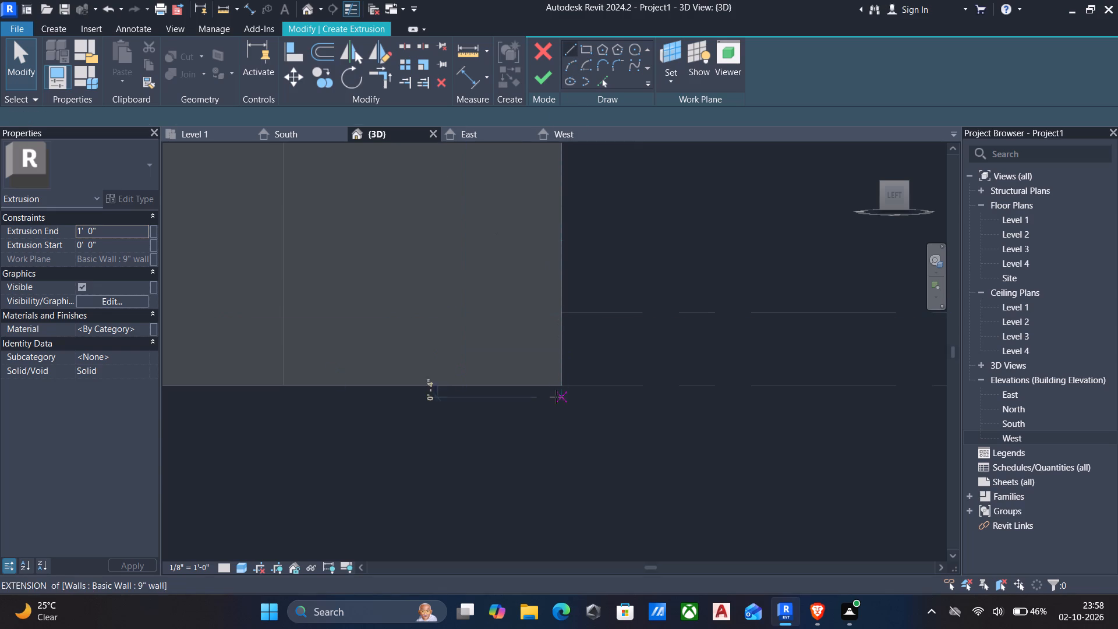
{"action": "left_click", "coordinate": [509, 384]}
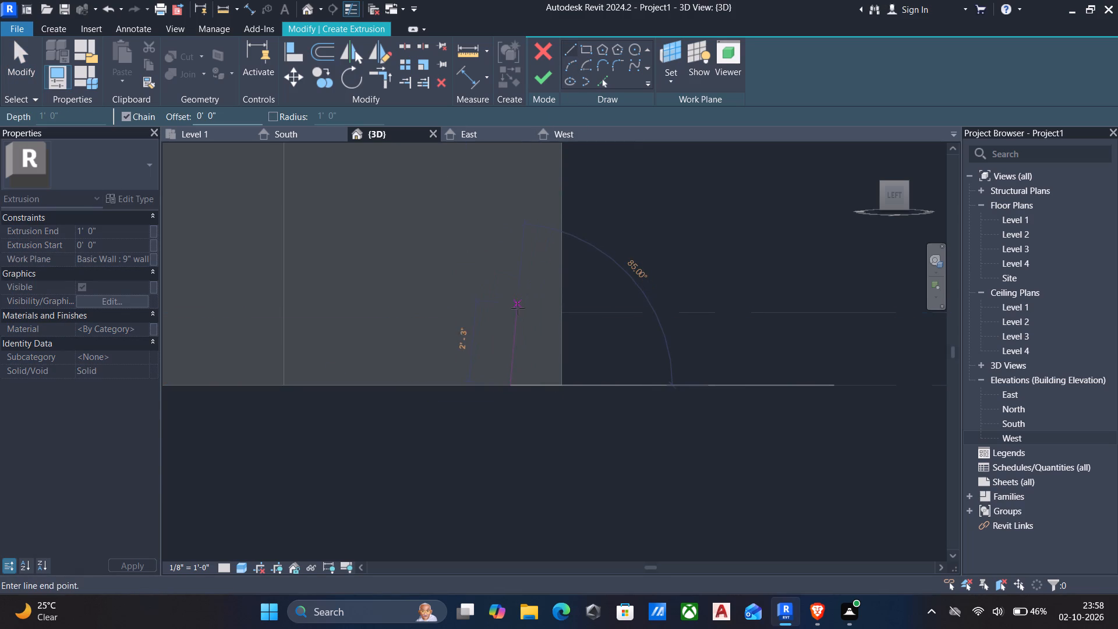
{"action": "left_click", "coordinate": [510, 310]}
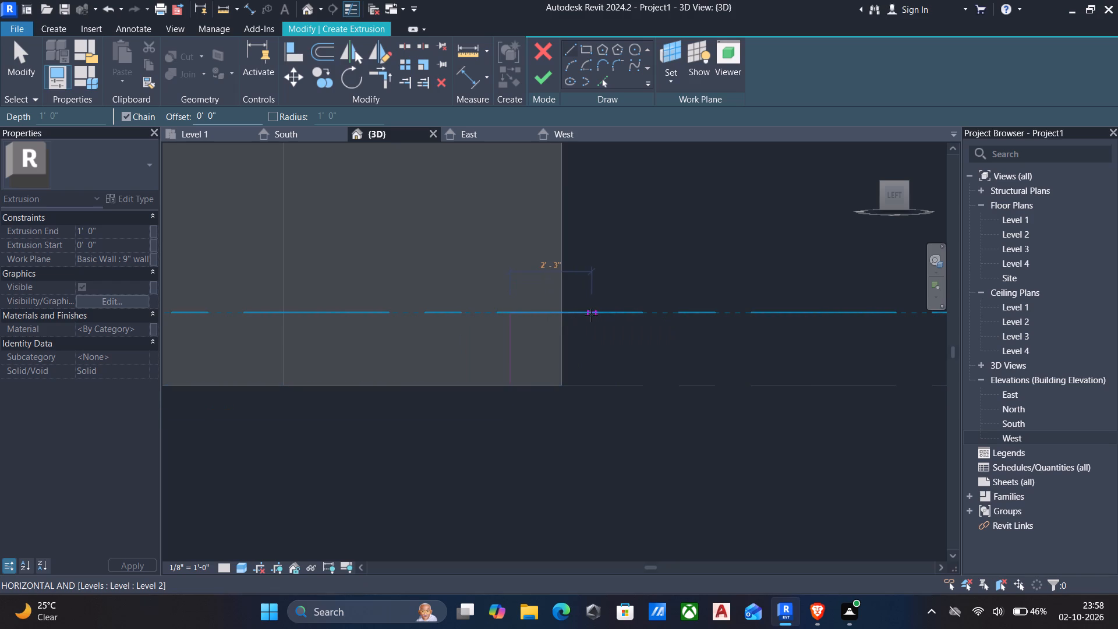
{"action": "scroll", "coordinate": [591, 316], "scroll_direction": "up", "scroll_amount": 4}
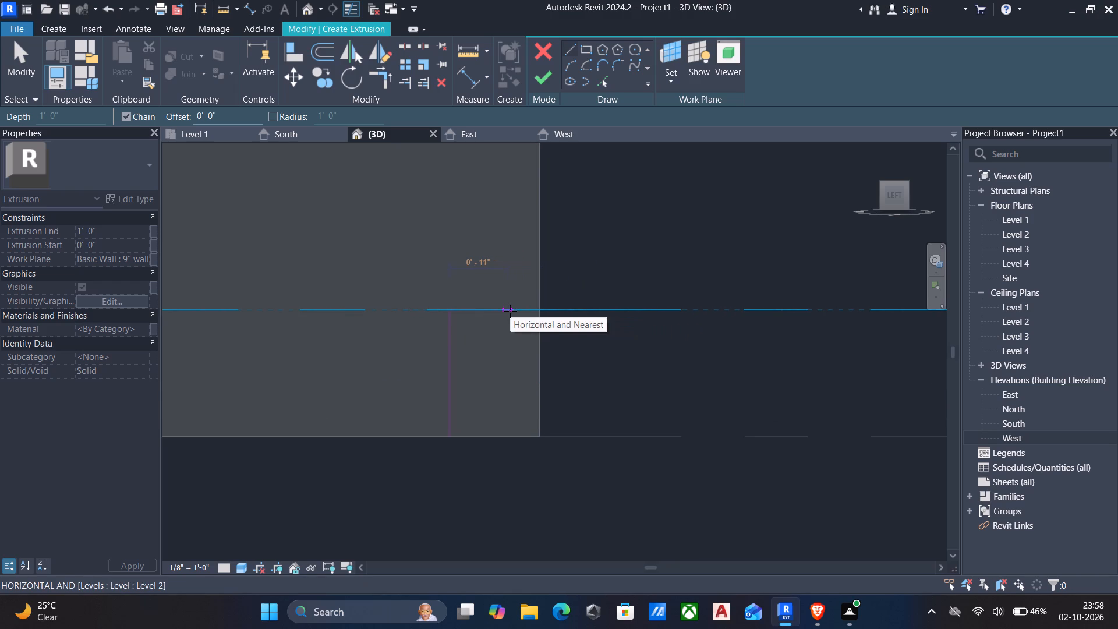
{"action": "type", "text": "1'"}
{"action": "key", "text": "Return"}
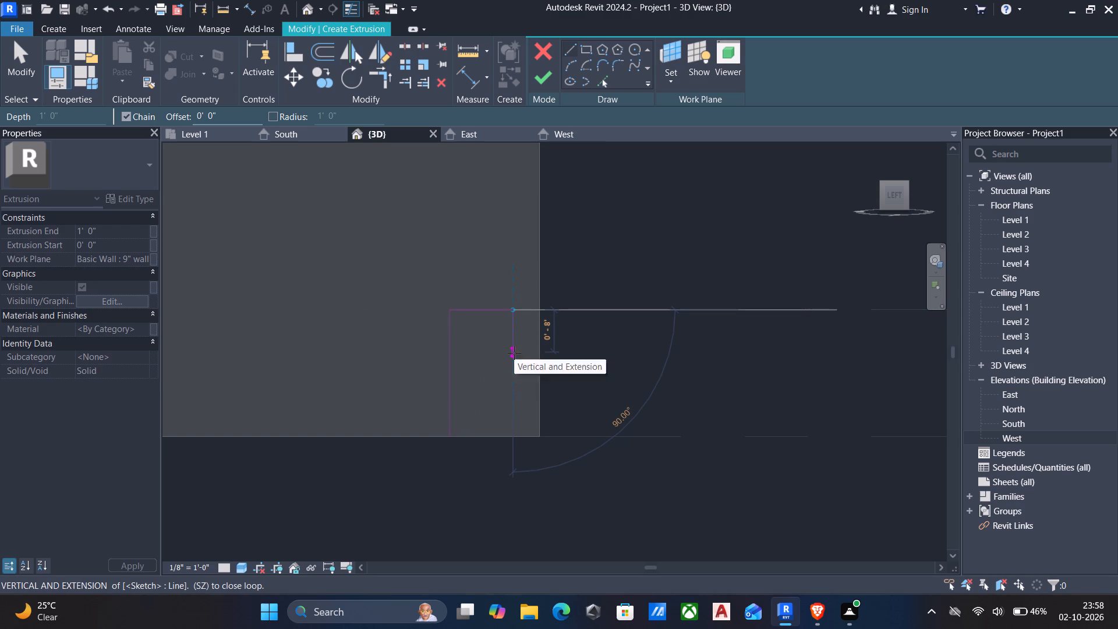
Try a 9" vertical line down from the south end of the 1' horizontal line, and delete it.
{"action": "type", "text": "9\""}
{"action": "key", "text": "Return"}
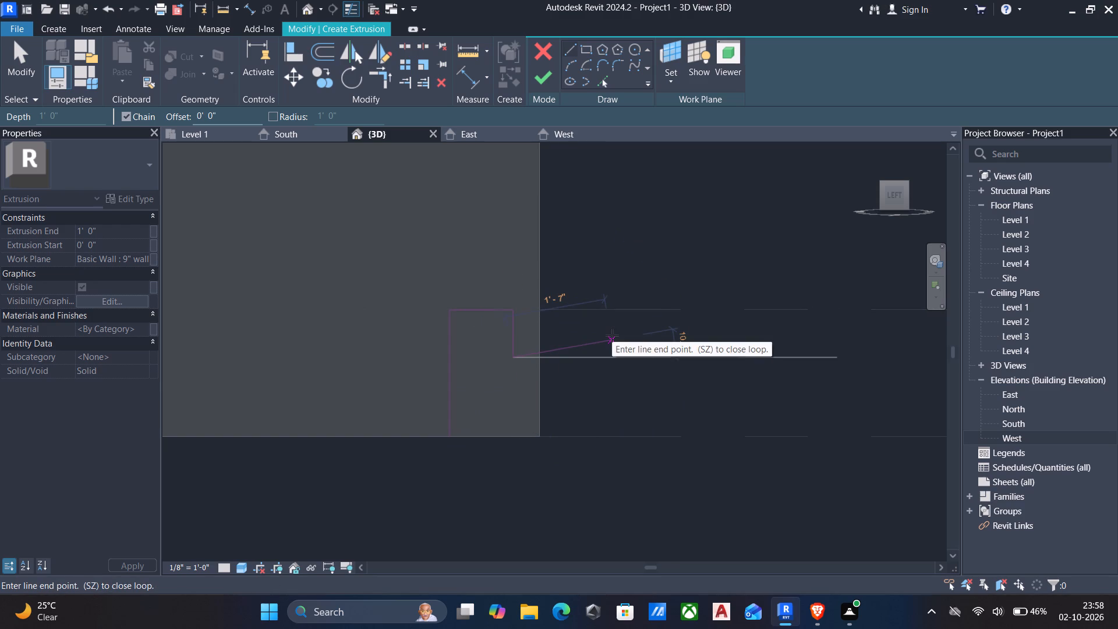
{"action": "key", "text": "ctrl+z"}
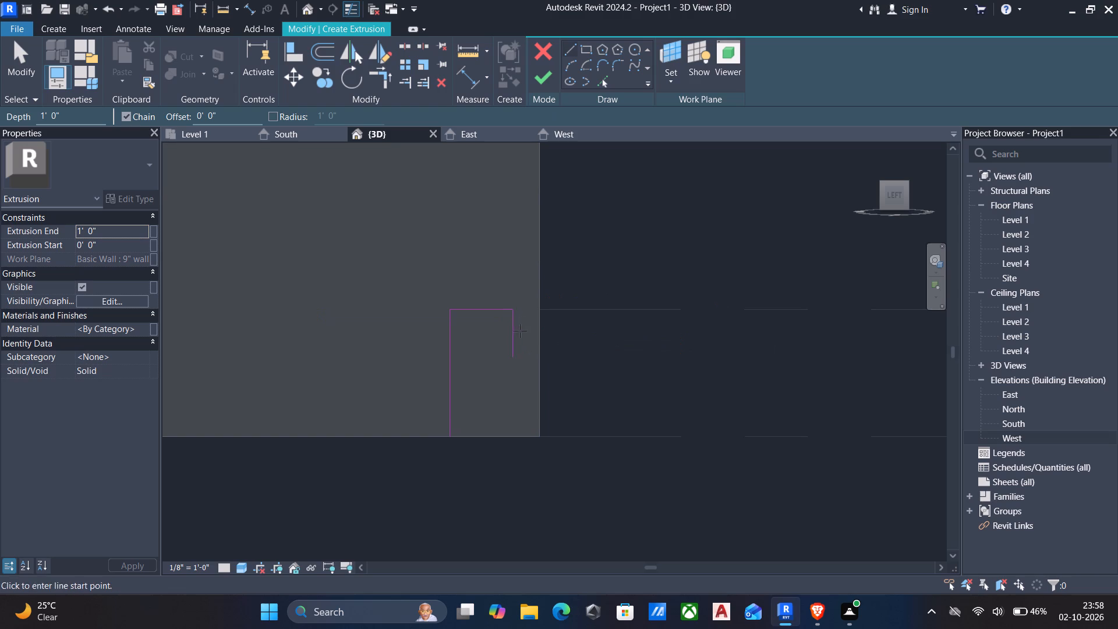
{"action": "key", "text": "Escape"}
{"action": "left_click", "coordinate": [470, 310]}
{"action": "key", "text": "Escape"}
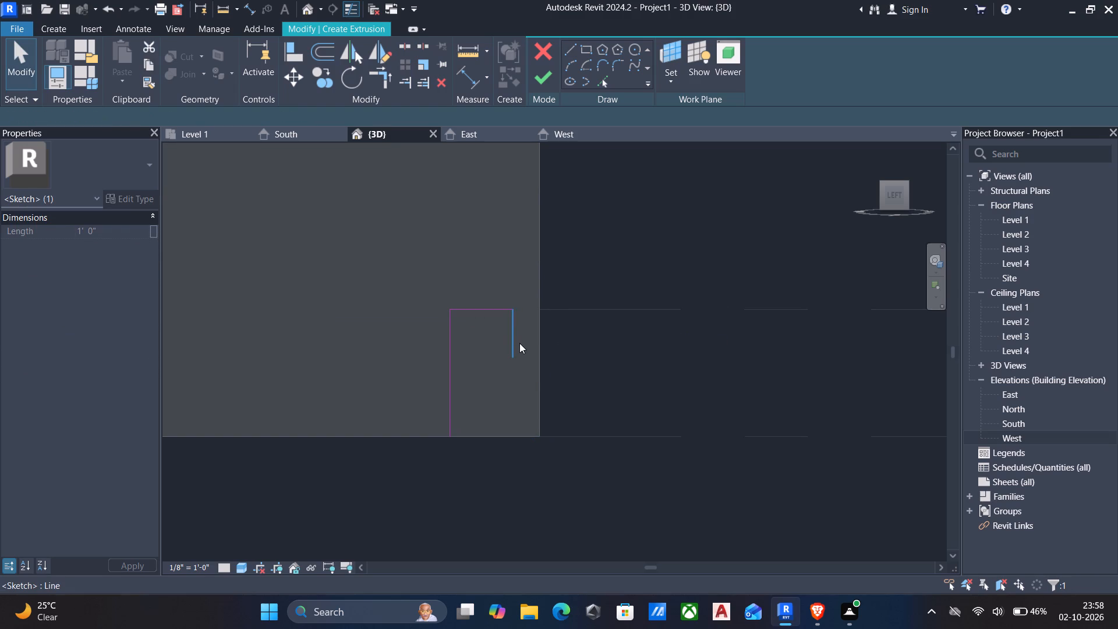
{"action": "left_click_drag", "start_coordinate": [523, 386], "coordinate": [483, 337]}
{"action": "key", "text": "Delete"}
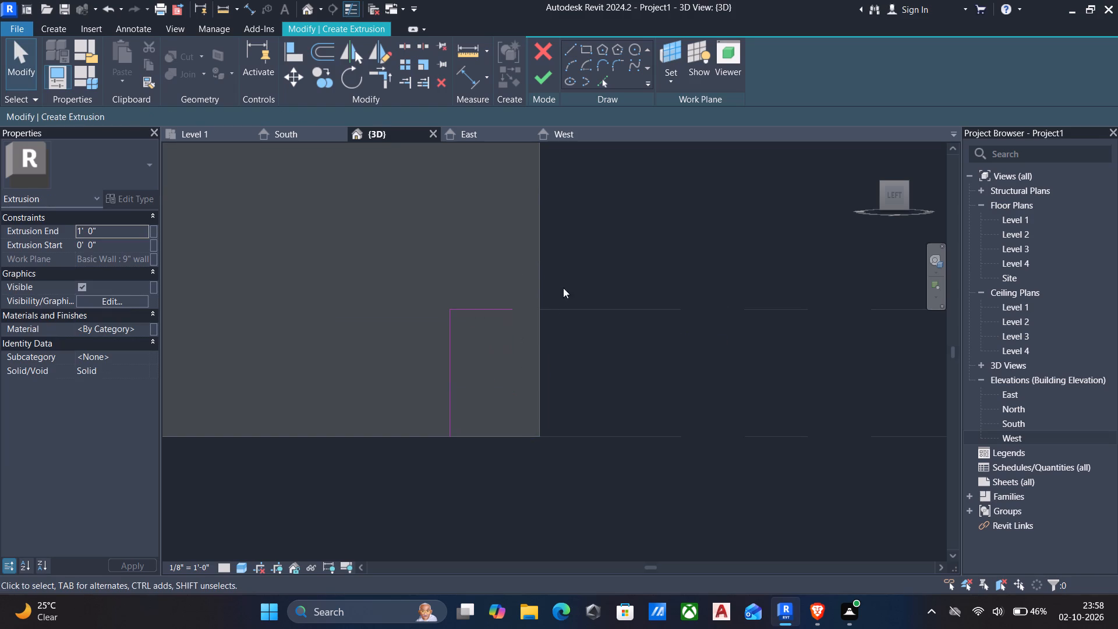
Continue the stepped profile from the top line's south end with an 8" riser down and a 1' tread southward.
{"action": "left_click", "coordinate": [570, 50]}
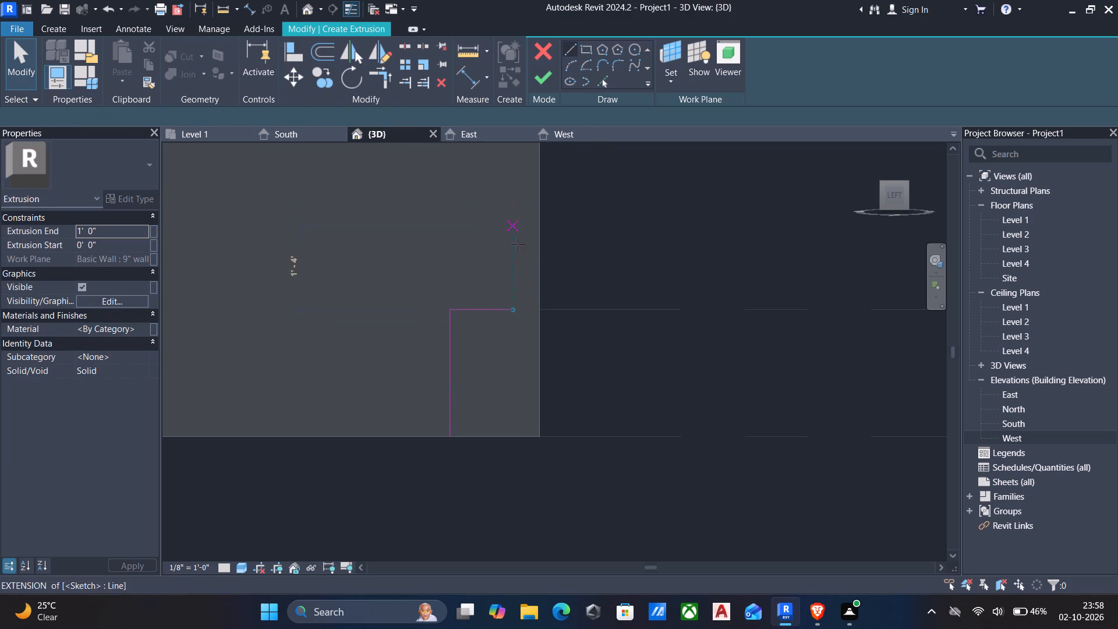
{"action": "left_click", "coordinate": [517, 311]}
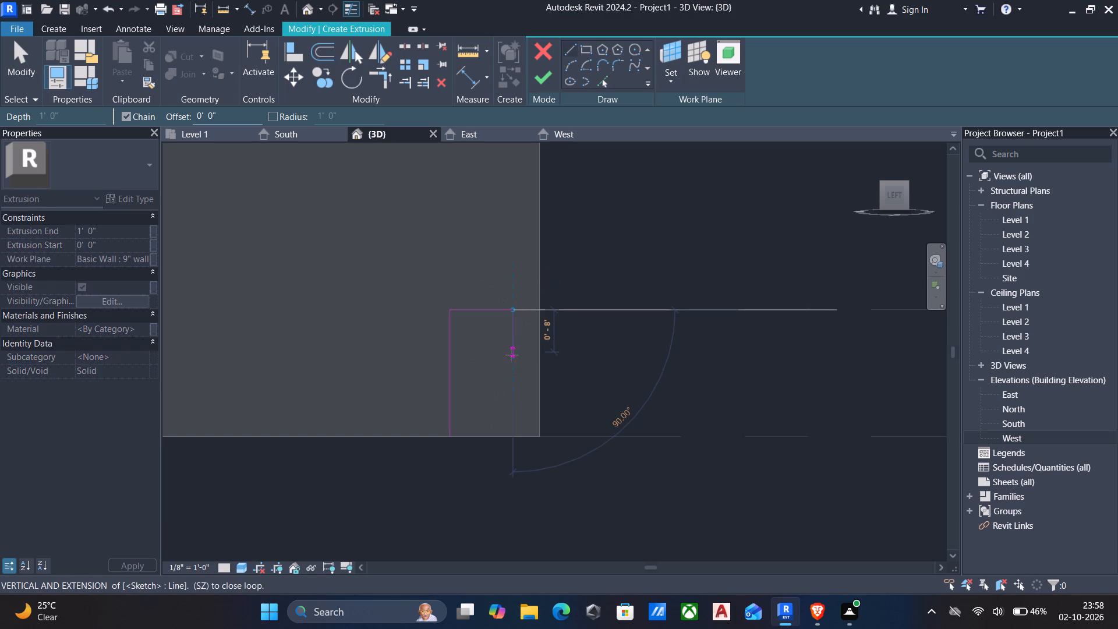
{"action": "type", "text": "8\""}
{"action": "key", "text": "Return"}
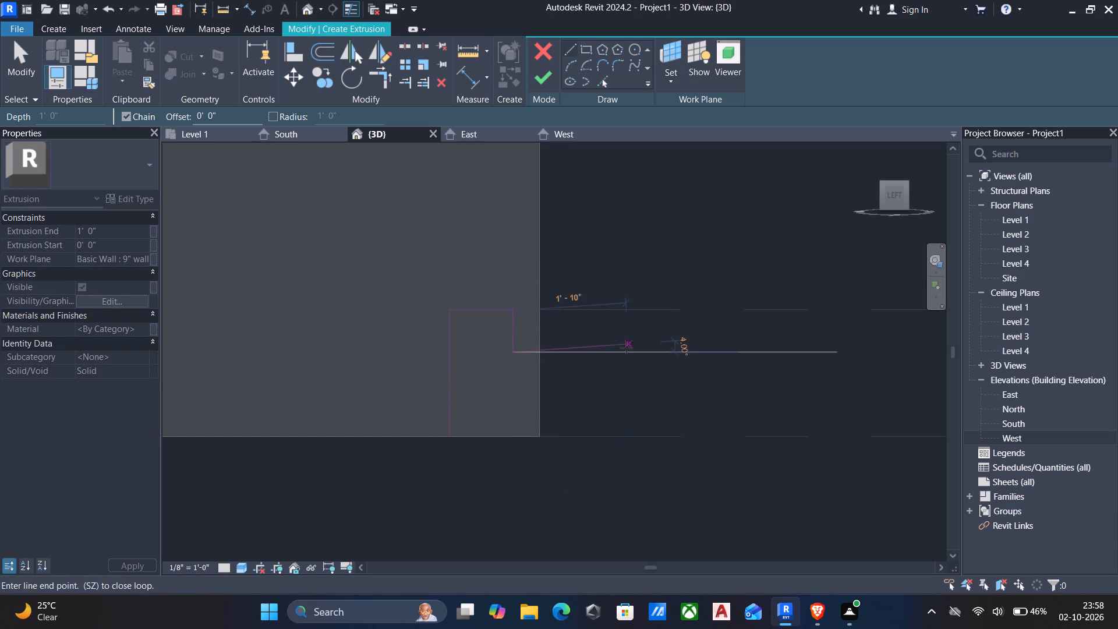
{"action": "scroll", "coordinate": [611, 354], "scroll_direction": "up", "scroll_amount": 5}
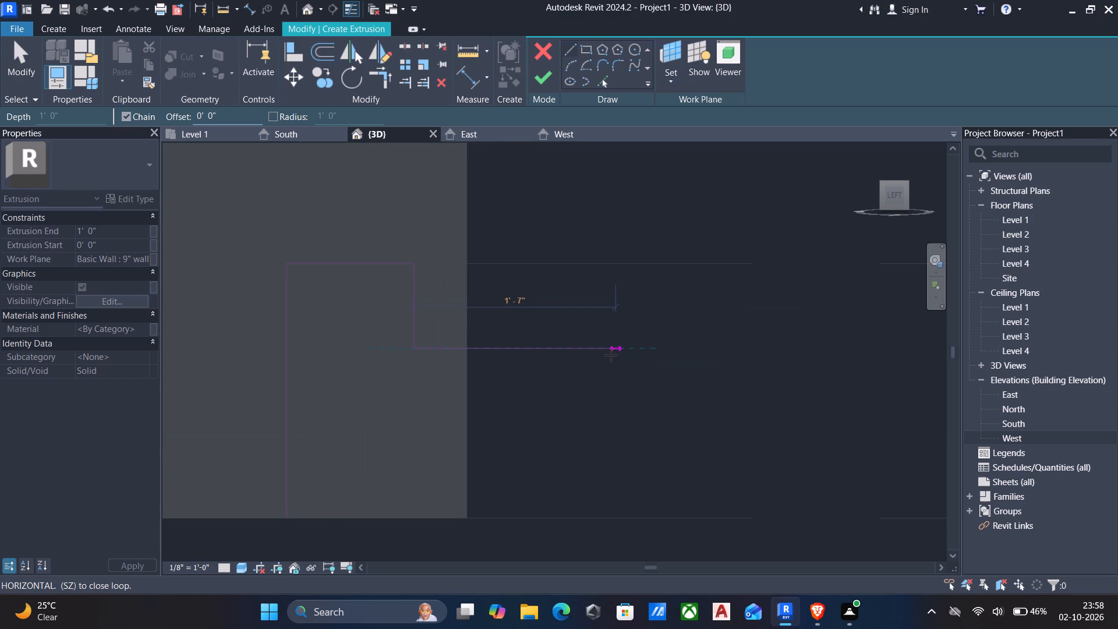
{"action": "scroll", "coordinate": [610, 356], "scroll_direction": "down", "scroll_amount": 1}
{"action": "type", "text": "1'"}
{"action": "key", "text": "Return"}
Add another 8" riser down and 1' tread southward, ending with a vertical line down to Level 1.
{"action": "scroll", "coordinate": [603, 365], "scroll_direction": "down", "scroll_amount": 4}
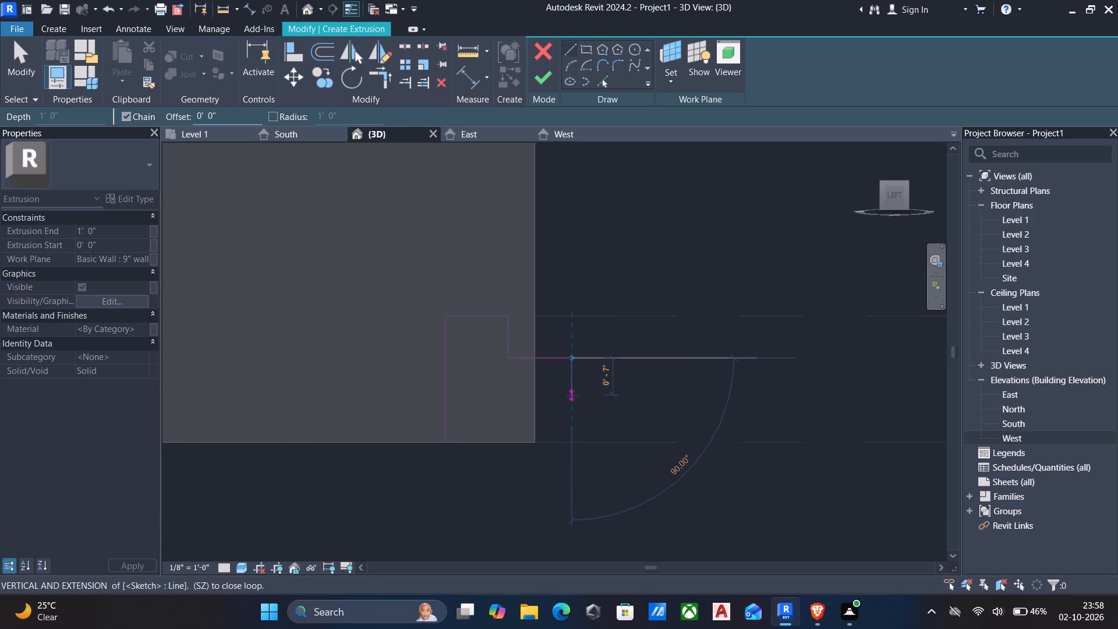
{"action": "type", "text": "8\""}
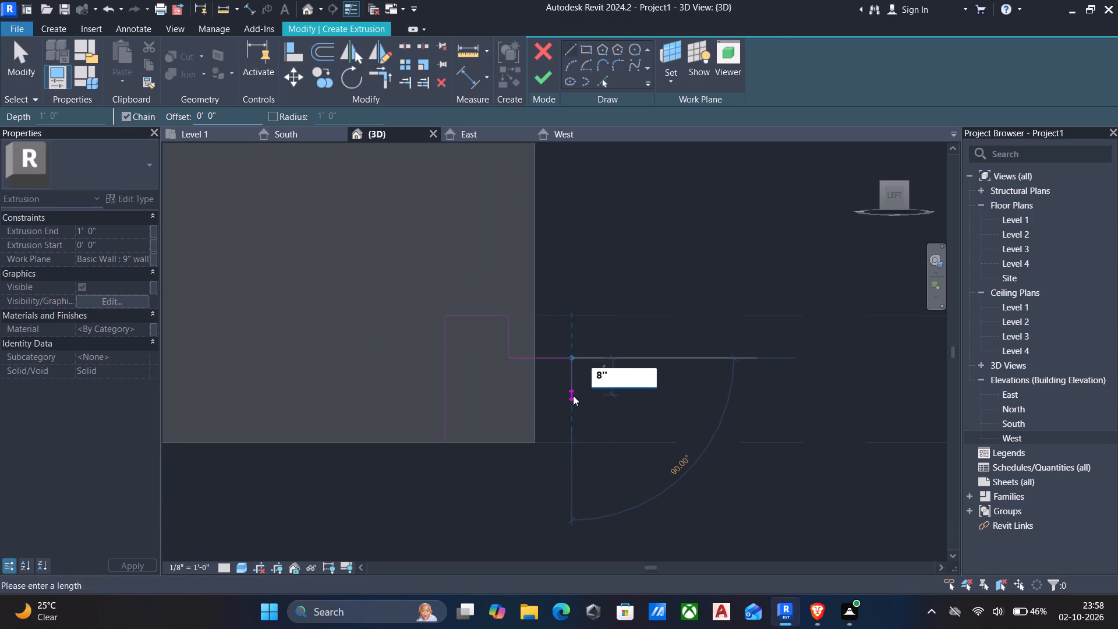
{"action": "key", "text": "Return"}
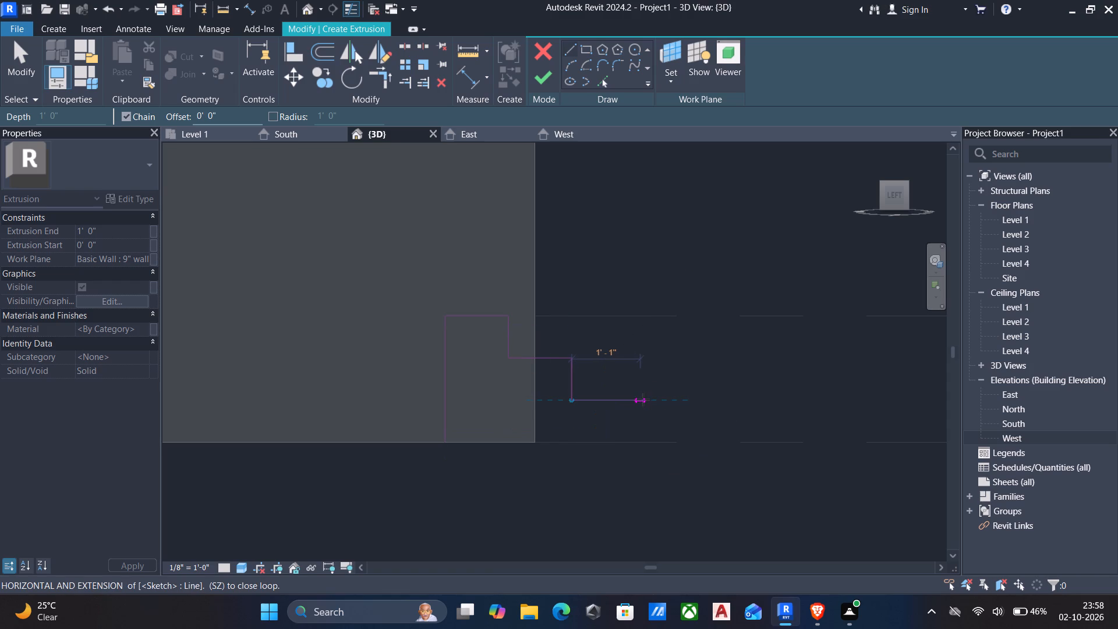
{"action": "key", "text": "1"}
{"action": "key", "text": "apostrophe"}
{"action": "key", "text": "Return"}
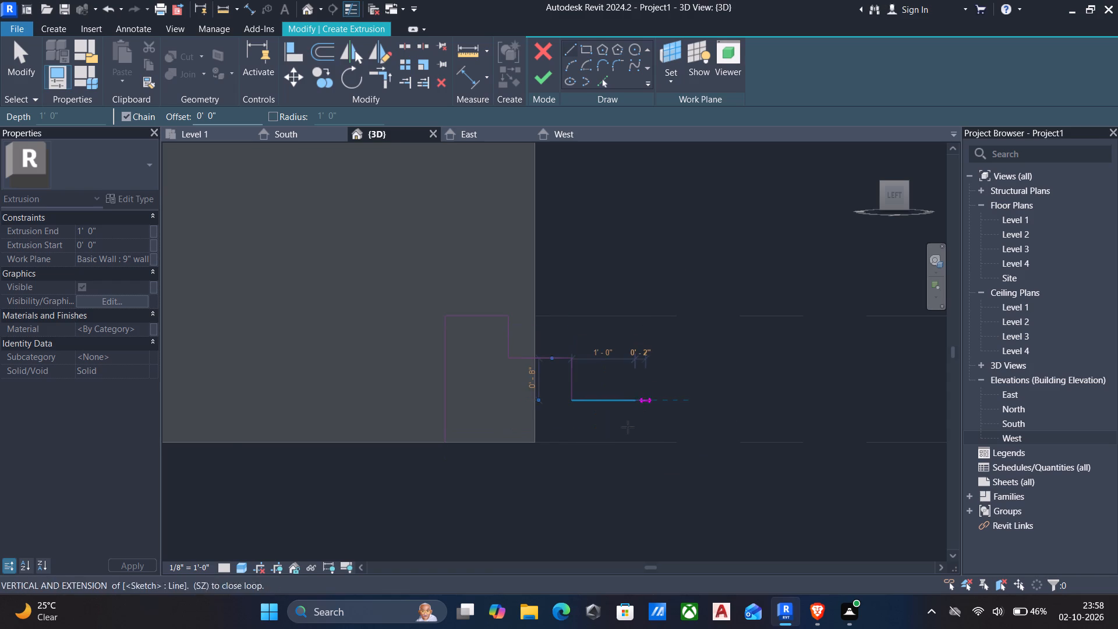
{"action": "left_click", "coordinate": [637, 443]}
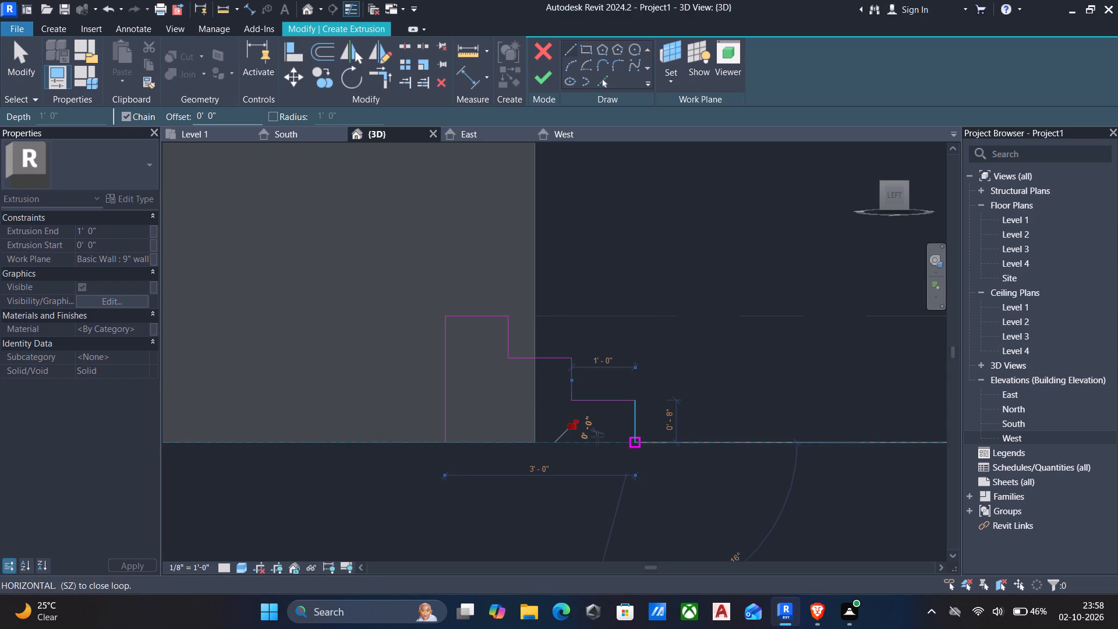
Close the stepped profile with a bottom line along Level 1 and finish it as a 1' extrusion.
{"action": "left_click", "coordinate": [446, 445]}
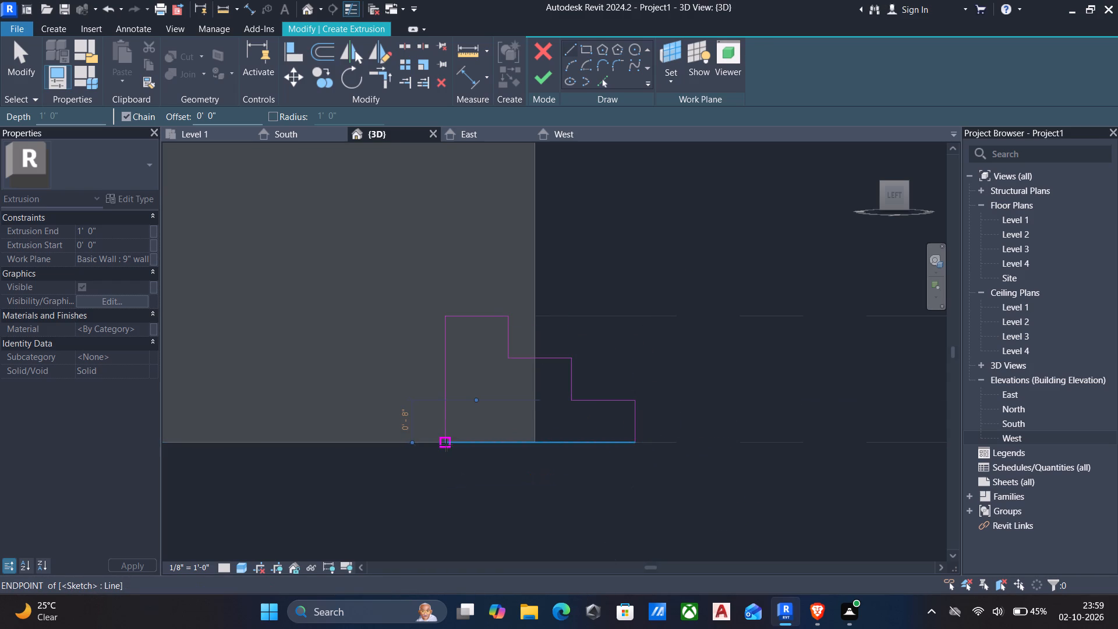
{"action": "key", "text": "Escape"}
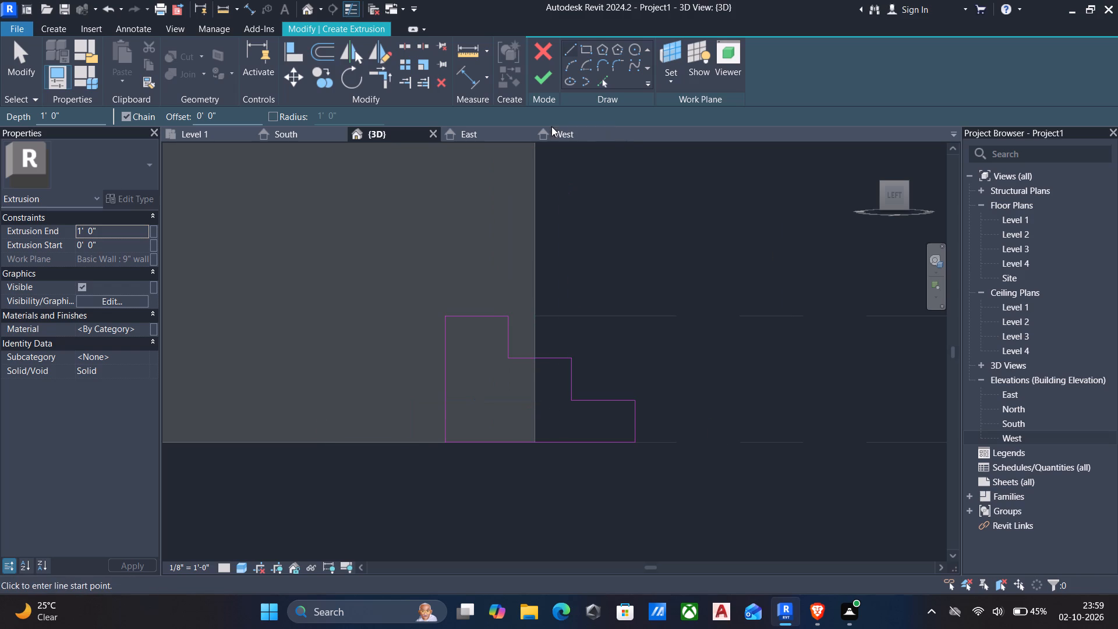
{"action": "left_click", "coordinate": [543, 76]}
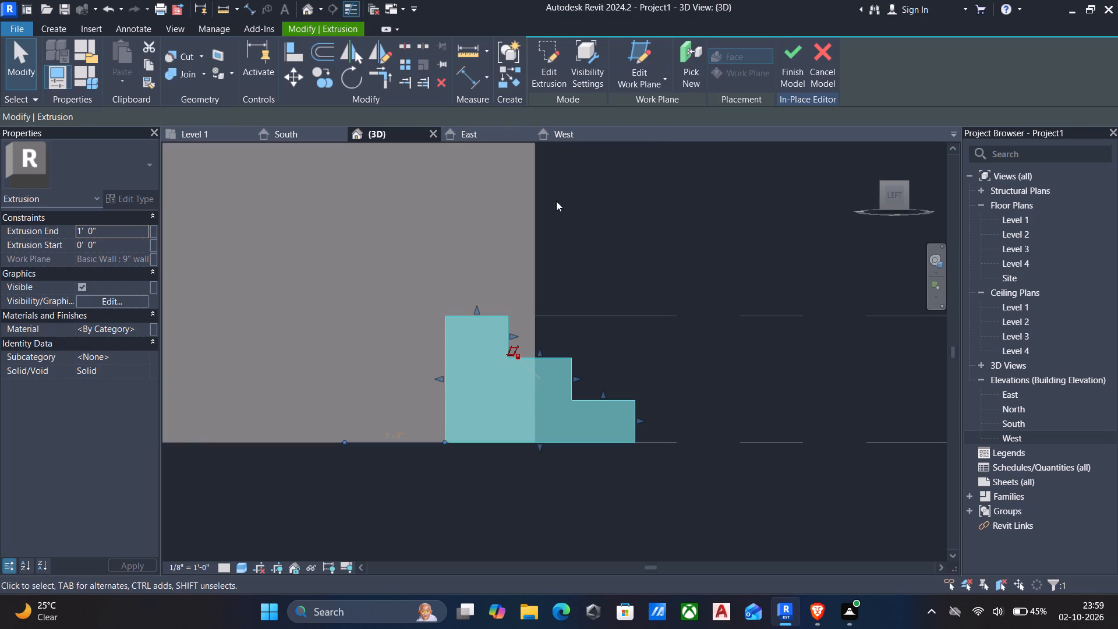
Check the extruded steps in an isometric 3D view and finish the in-place model.
{"action": "scroll", "coordinate": [570, 202], "scroll_direction": "down", "scroll_amount": 4}
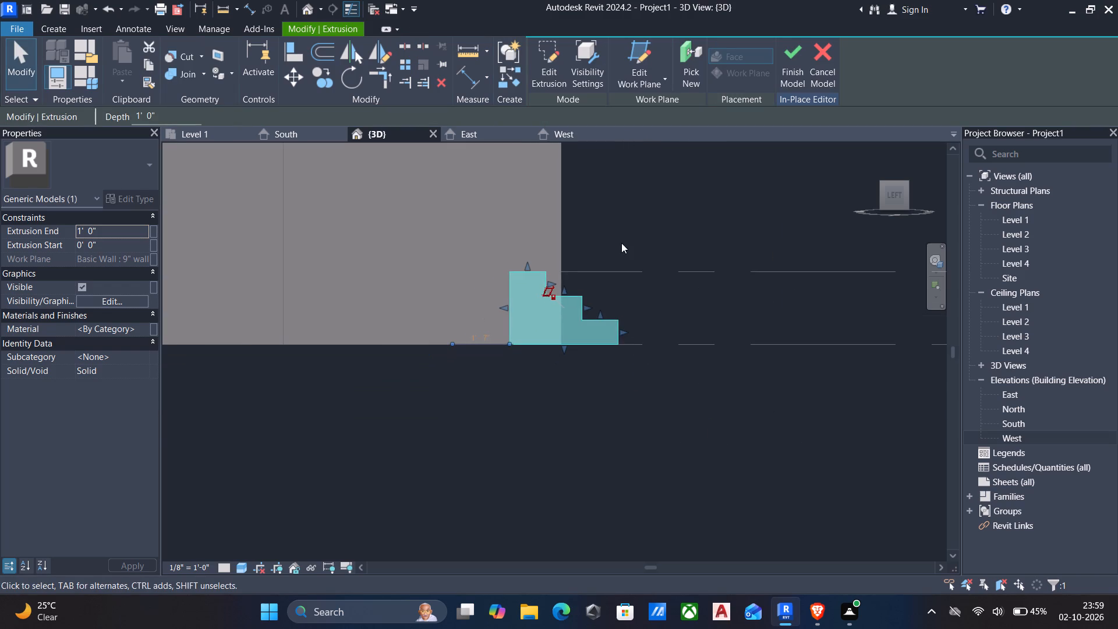
{"action": "scroll", "coordinate": [615, 257], "scroll_direction": "down", "scroll_amount": 2}
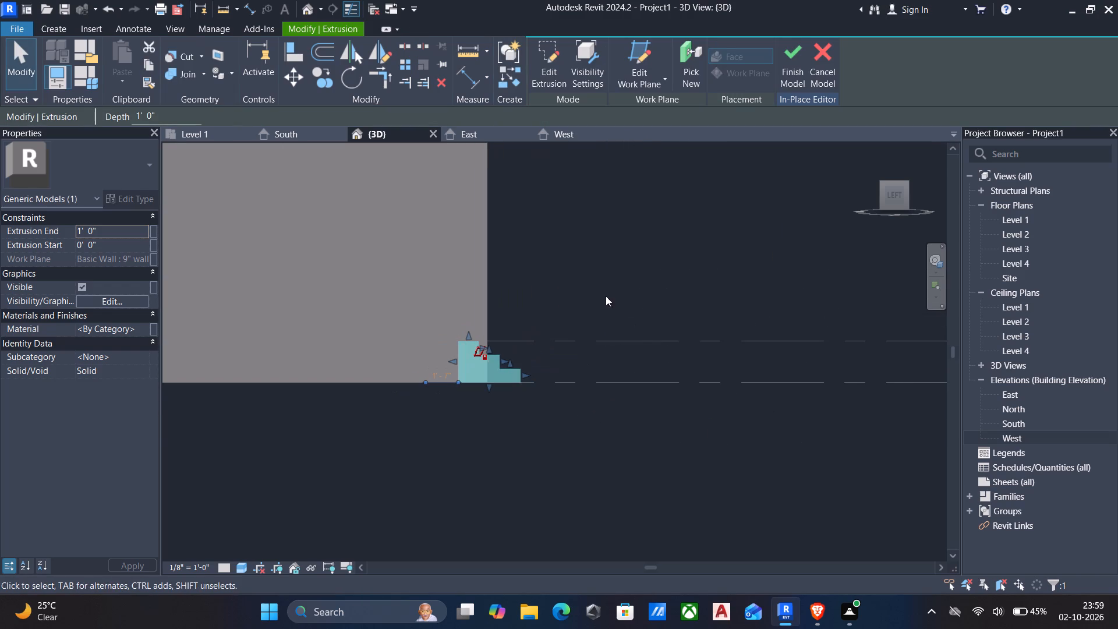
{"action": "left_click", "coordinate": [908, 182]}
{"action": "scroll", "coordinate": [515, 338], "scroll_direction": "up", "scroll_amount": 5}
{"action": "scroll", "coordinate": [515, 337], "scroll_direction": "down", "scroll_amount": 5}
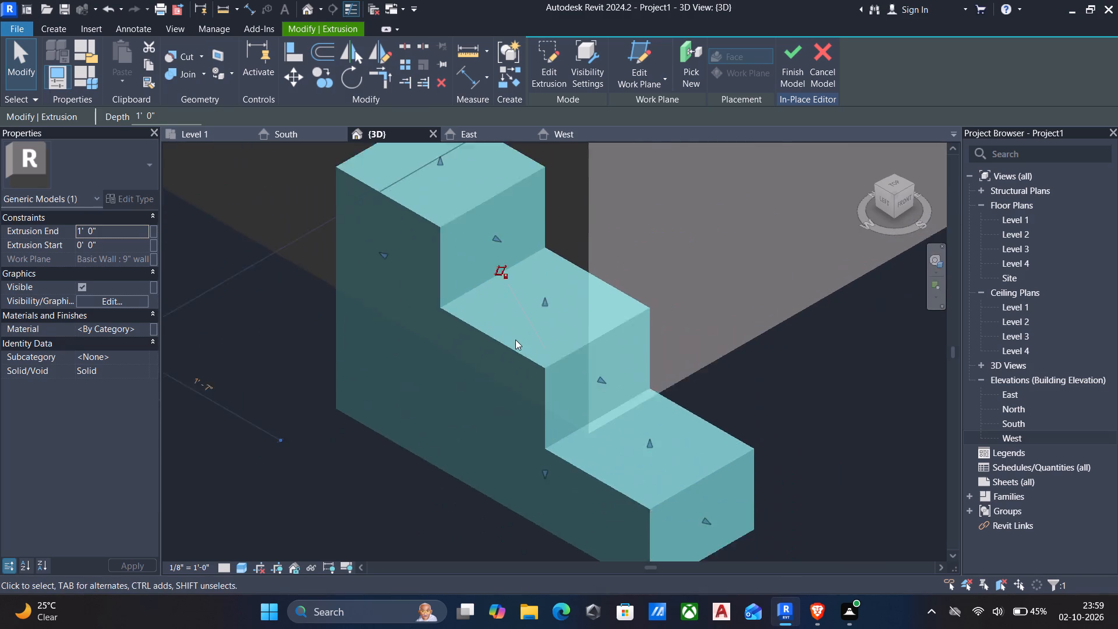
{"action": "middle_click_drag", "start_coordinate": [515, 342], "coordinate": [603, 250]}
{"action": "scroll", "coordinate": [575, 296], "scroll_direction": "down", "scroll_amount": 4}
{"action": "scroll", "coordinate": [514, 318], "scroll_direction": "down", "scroll_amount": 4}
{"action": "middle_click_drag", "start_coordinate": [510, 345], "coordinate": [620, 220]}
{"action": "scroll", "coordinate": [621, 216], "scroll_direction": "up", "scroll_amount": 1}
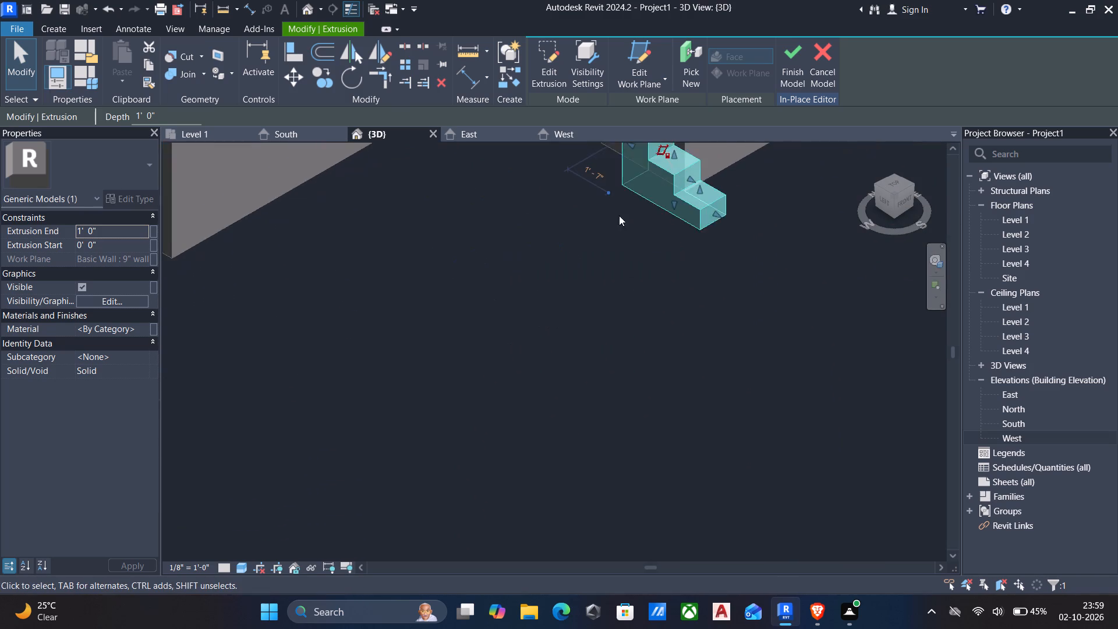
{"action": "scroll", "coordinate": [560, 284], "scroll_direction": "down", "scroll_amount": 4}
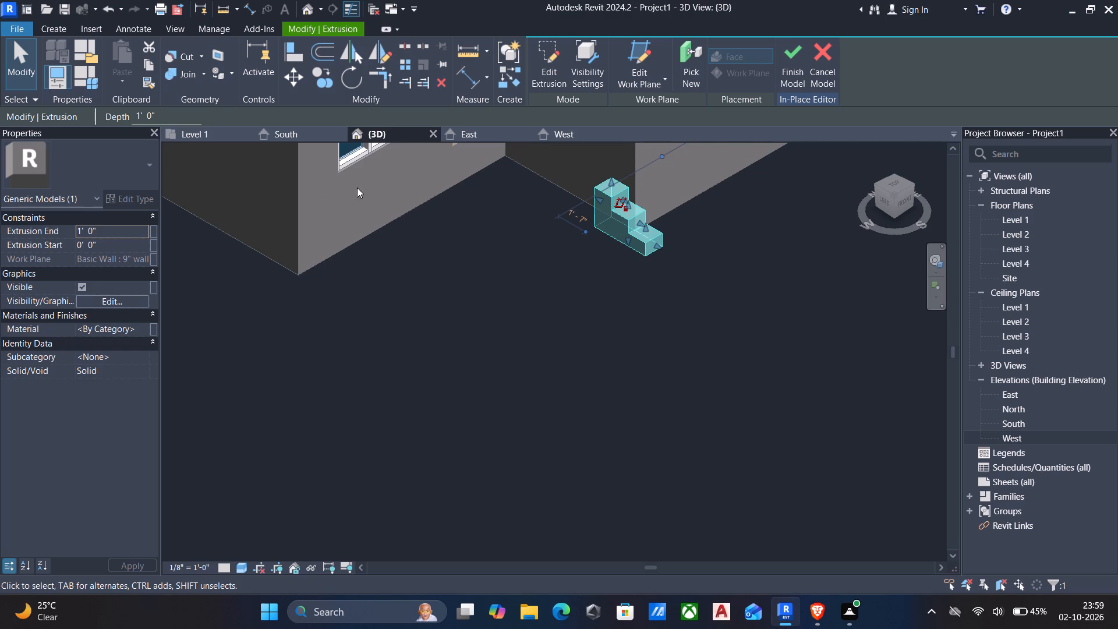
{"action": "left_click", "coordinate": [790, 62]}
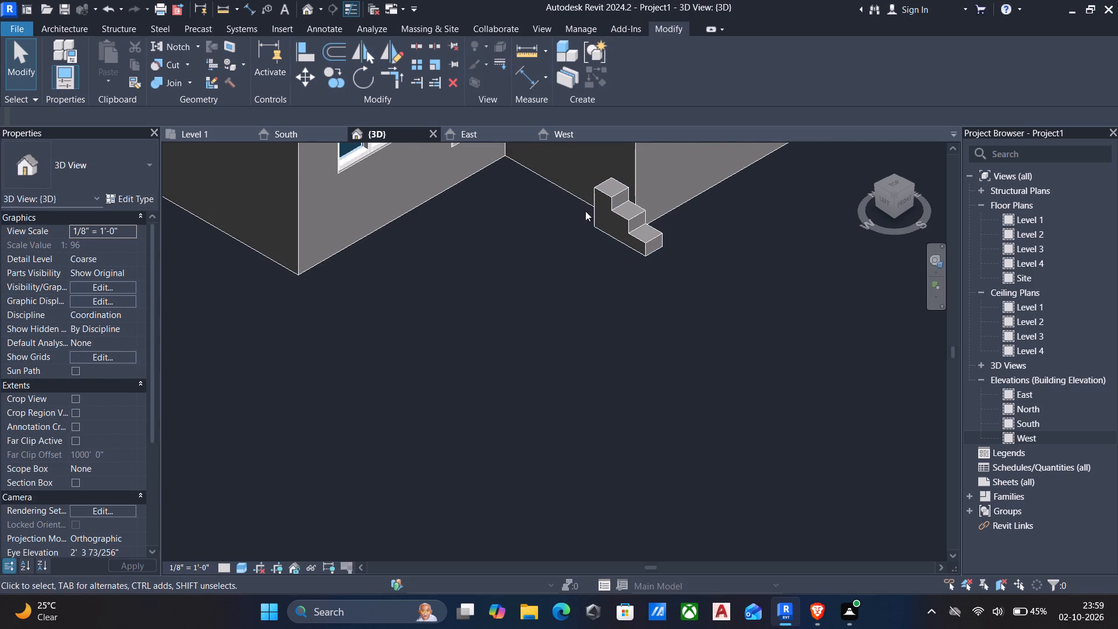
Align the west end face of the steps to the building's outer west wall face.
{"action": "type", "text": "AL"}
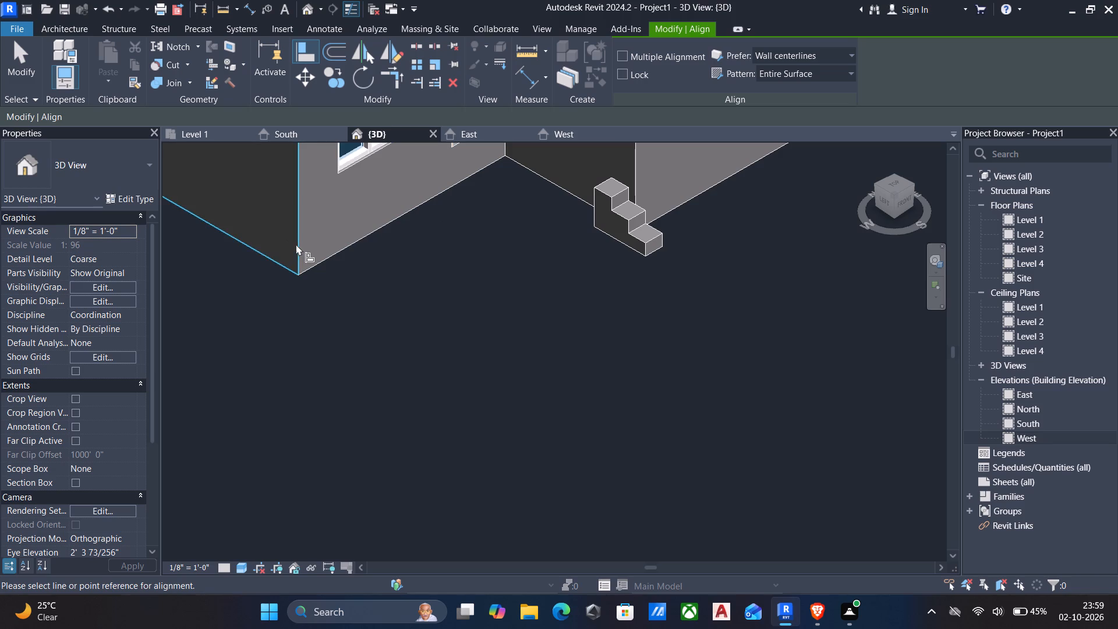
{"action": "left_click", "coordinate": [297, 245]}
{"action": "left_click", "coordinate": [604, 200]}
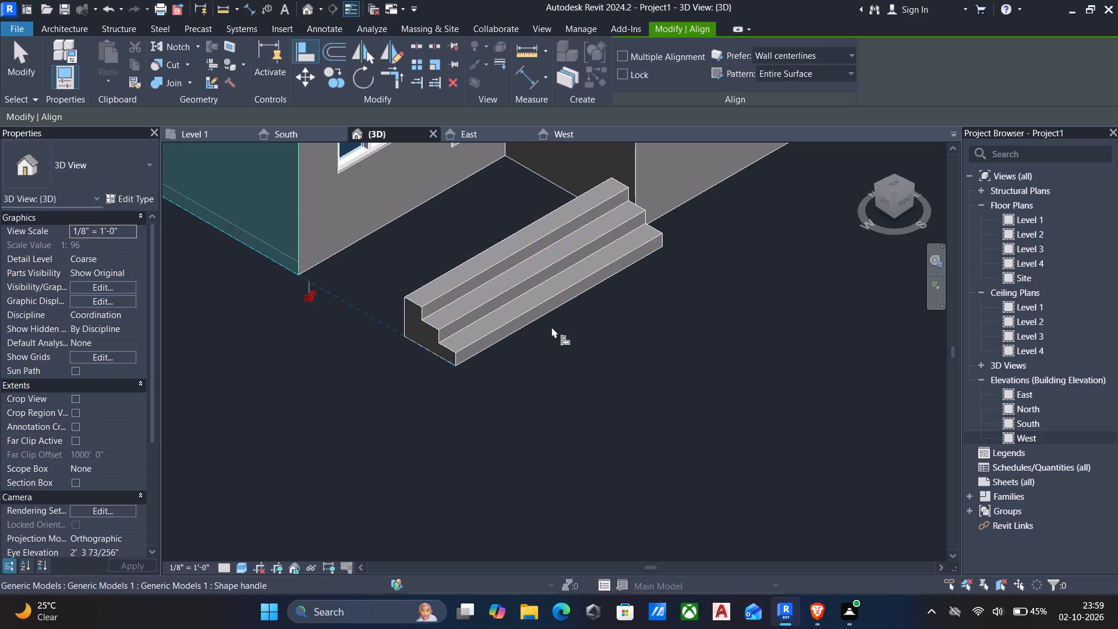
{"action": "scroll", "coordinate": [547, 328], "scroll_direction": "down", "scroll_amount": 4}
{"action": "key", "text": "Escape"}
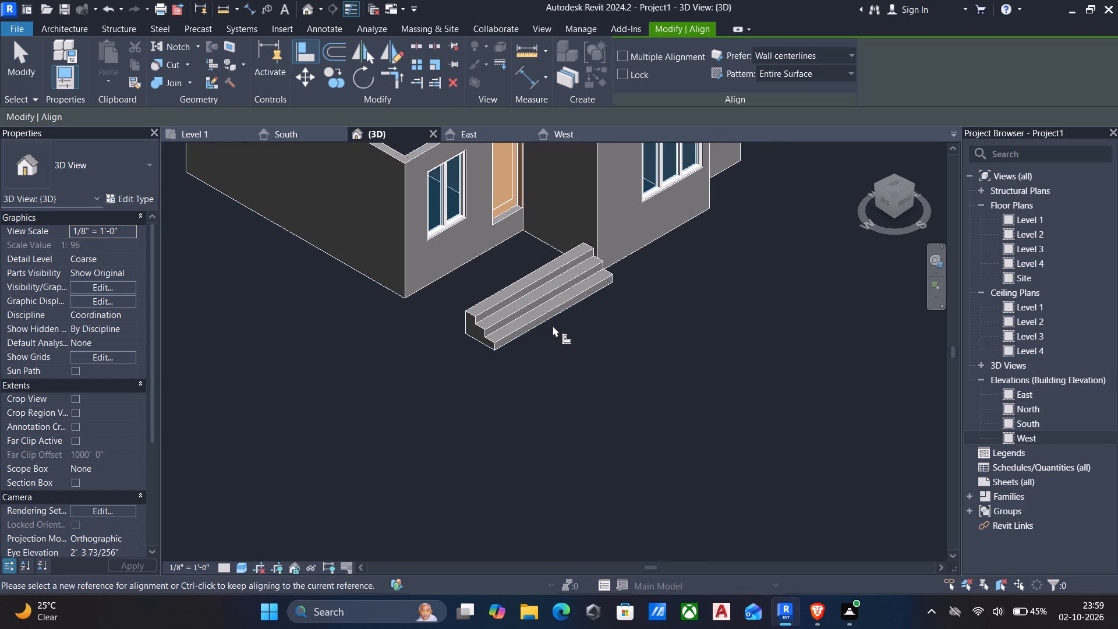
Align the back face of the steps' landing to the south-facing wall that holds the door and two-pane window.
{"action": "middle_click", "coordinate": [554, 331], "text": "shift"}
{"action": "middle_click_drag", "start_coordinate": [554, 323], "coordinate": [671, 280], "text": "shift"}
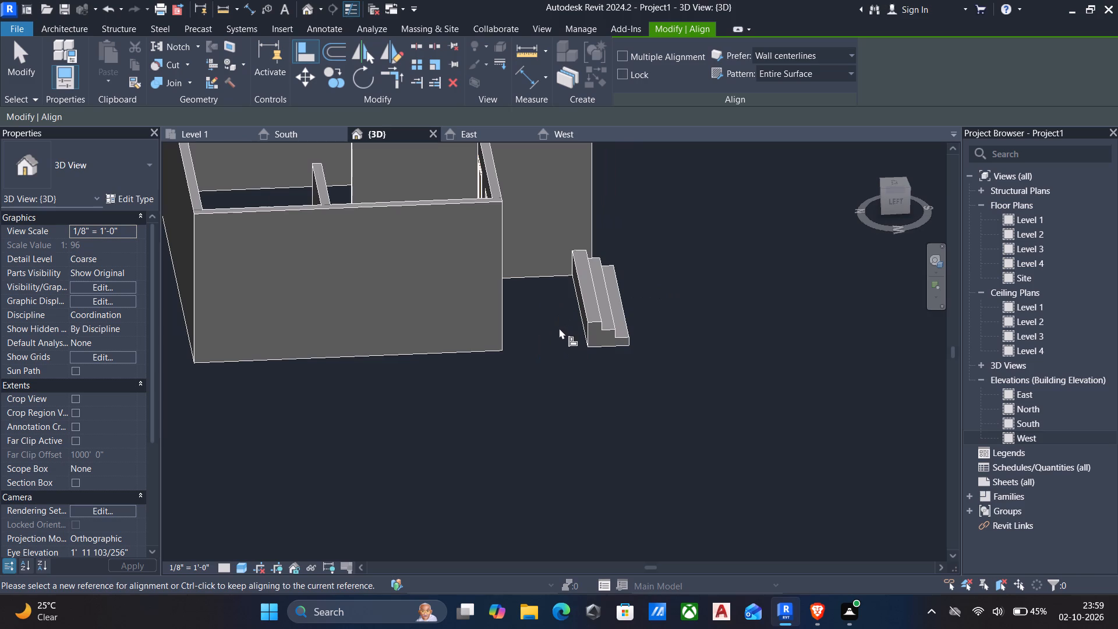
{"action": "middle_click_drag", "start_coordinate": [542, 340], "coordinate": [526, 338], "text": "shift"}
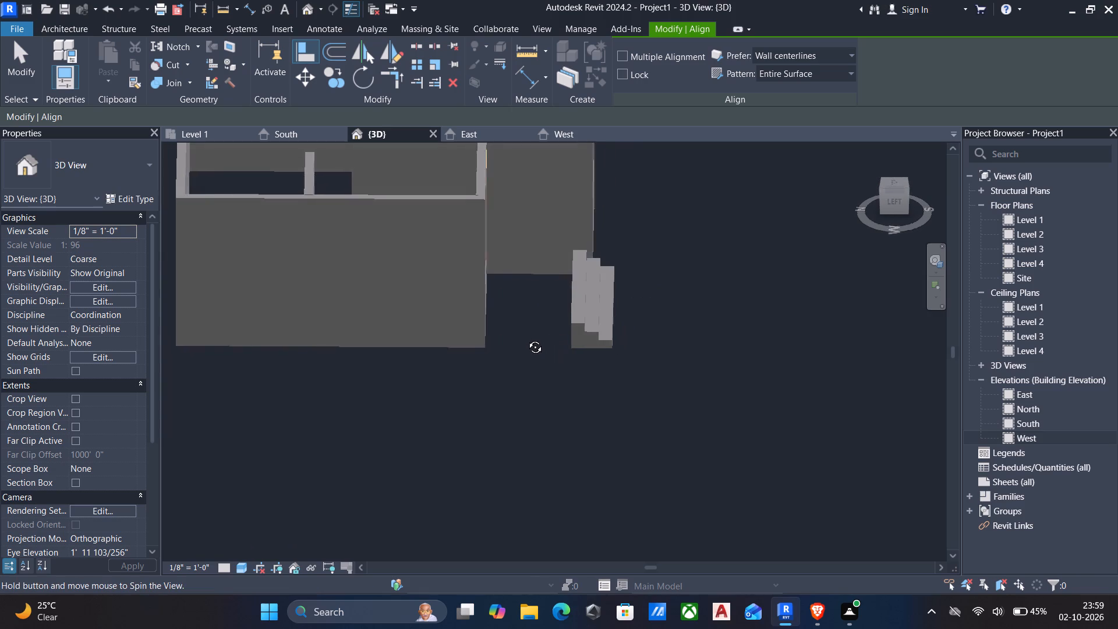
{"action": "middle_click_drag", "start_coordinate": [526, 338], "coordinate": [502, 323], "text": "shift"}
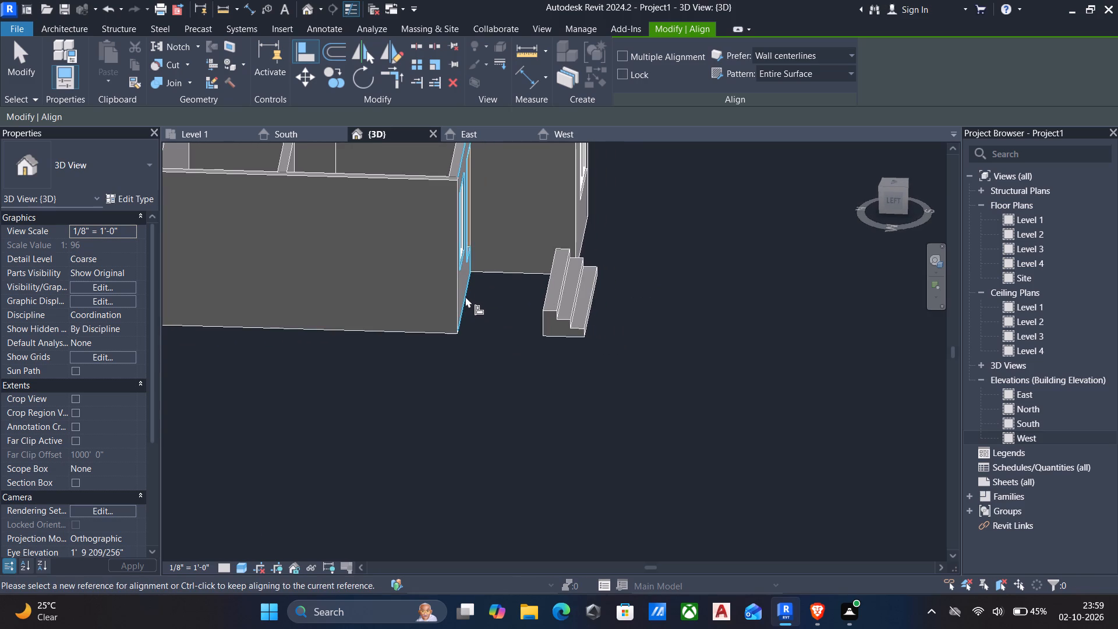
{"action": "left_click", "coordinate": [465, 297]}
{"action": "middle_click_drag", "start_coordinate": [565, 306], "coordinate": [673, 286], "text": "shift"}
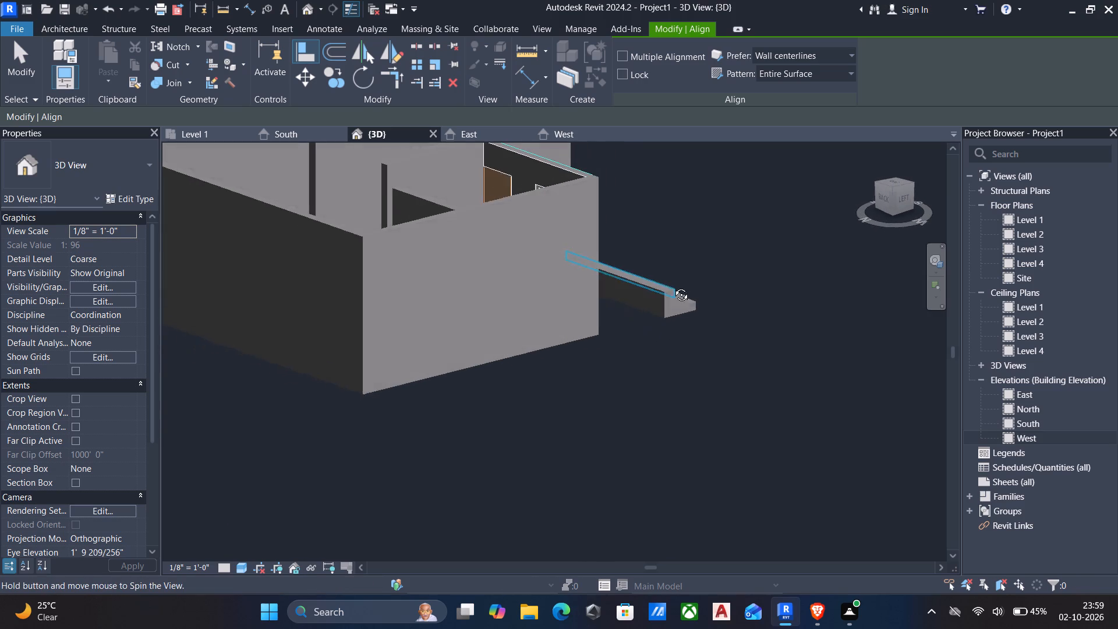
{"action": "middle_click_drag", "start_coordinate": [673, 286], "coordinate": [673, 285], "text": "shift"}
{"action": "left_click", "coordinate": [663, 310]}
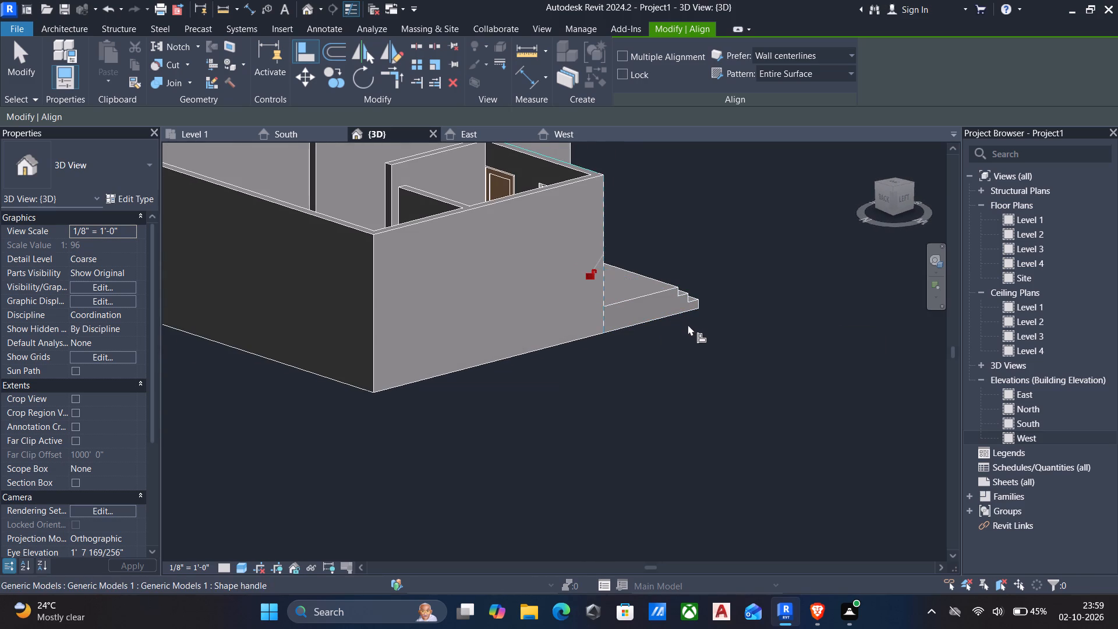
{"action": "key", "text": "Escape"}
{"action": "scroll", "coordinate": [693, 331], "scroll_direction": "down", "scroll_amount": 3}
{"action": "middle_click_drag", "start_coordinate": [695, 345], "coordinate": [428, 400], "text": "shift"}
{"action": "scroll", "coordinate": [469, 243], "scroll_direction": "down", "scroll_amount": 1}
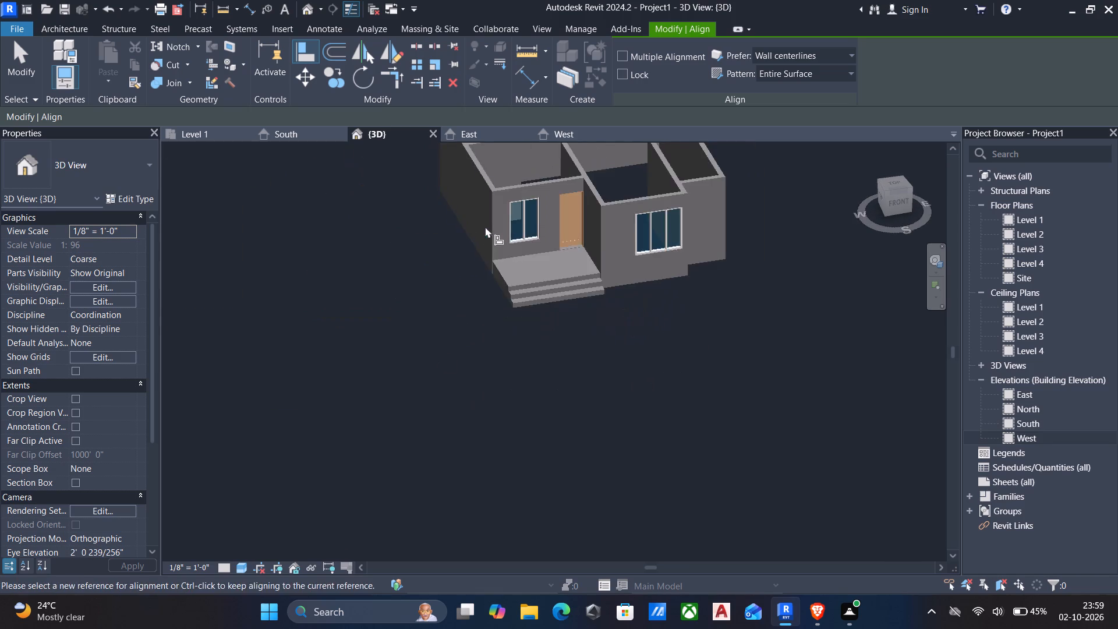
{"action": "scroll", "coordinate": [496, 229], "scroll_direction": "up", "scroll_amount": 6}
{"action": "key", "text": "Escape"}
{"action": "middle_click", "coordinate": [599, 327]}
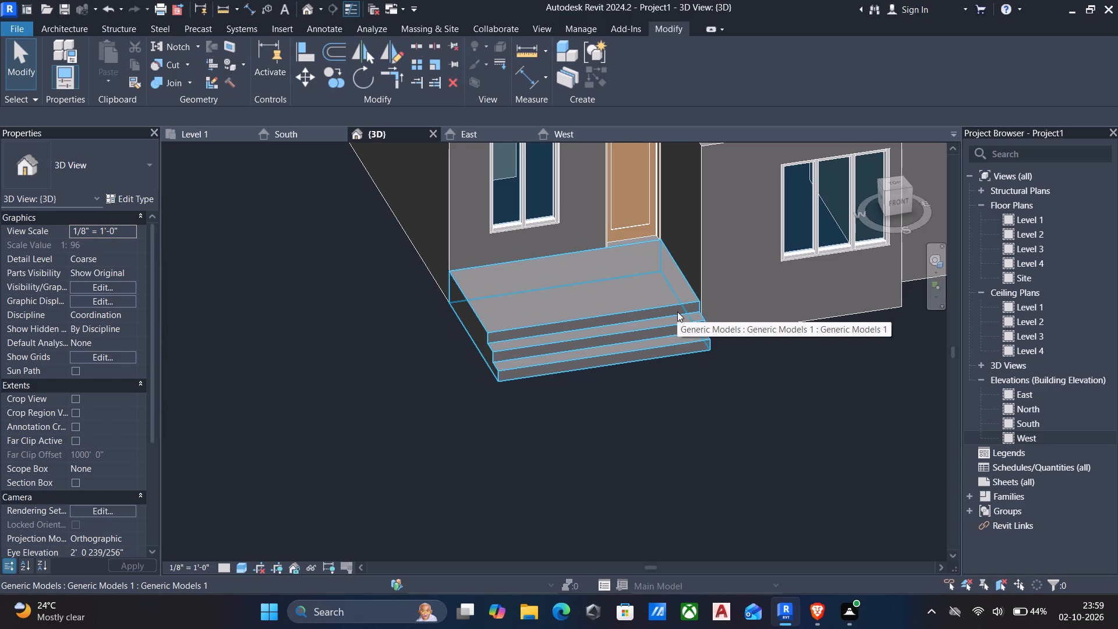
Edit the steps model in place and begin a new extrusion with the door wall's face as work plane.
{"action": "scroll", "coordinate": [627, 348], "scroll_direction": "down", "scroll_amount": 2}
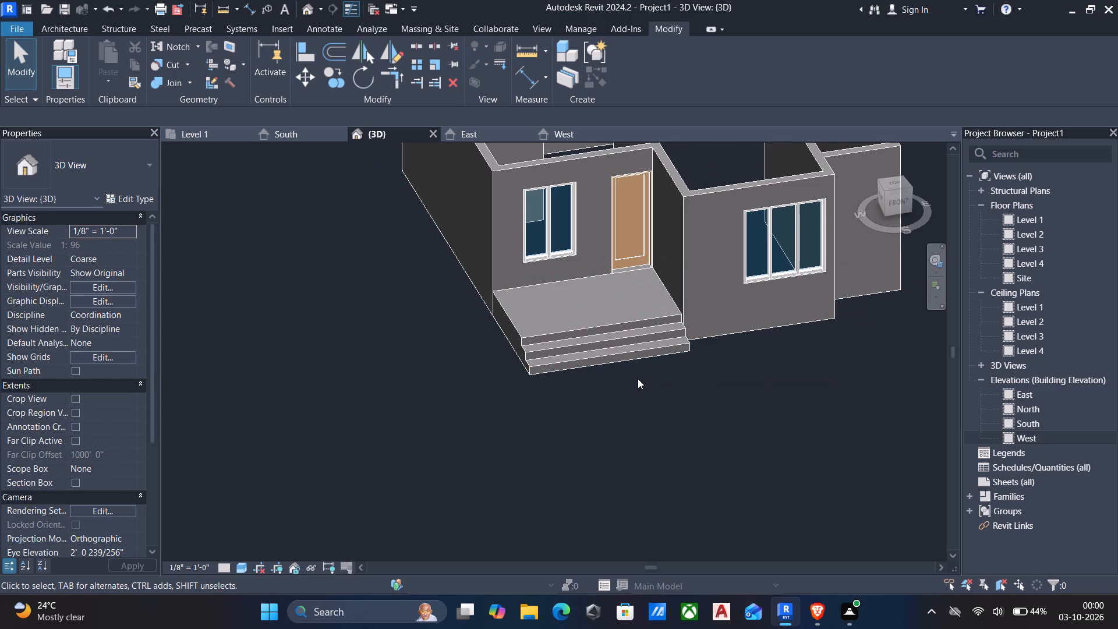
{"action": "left_click", "coordinate": [581, 342]}
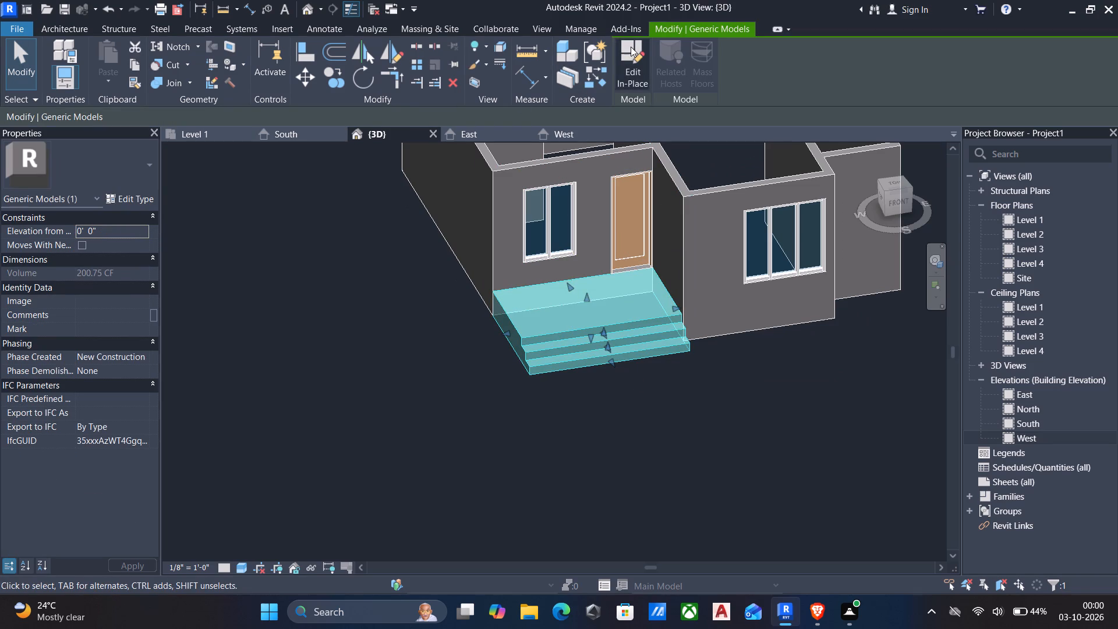
{"action": "left_click", "coordinate": [631, 47]}
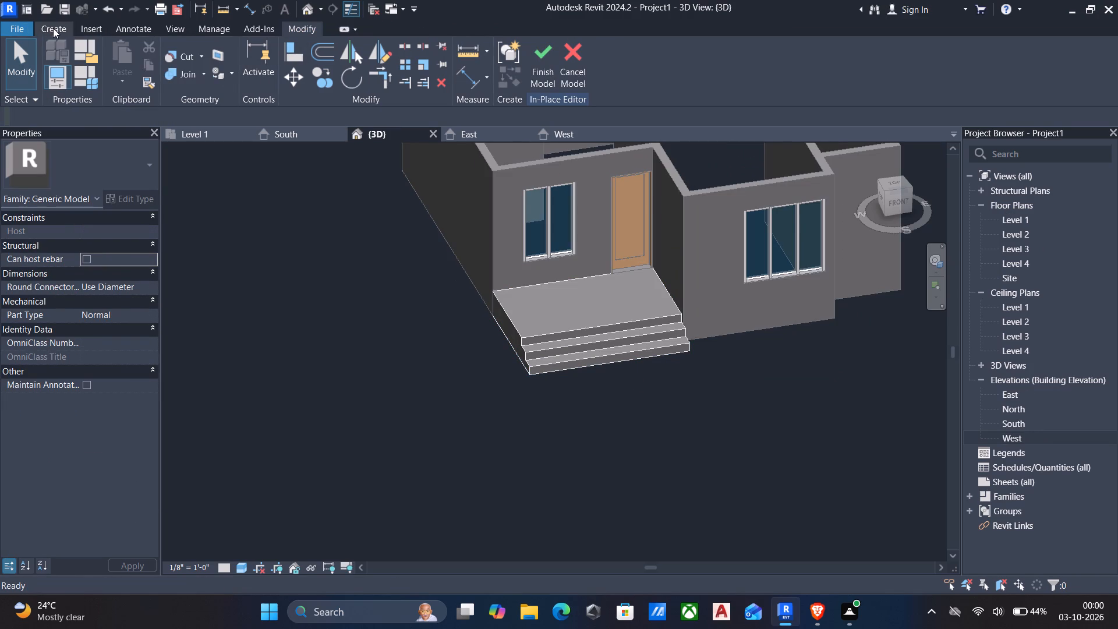
{"action": "left_click", "coordinate": [54, 30]}
{"action": "left_click", "coordinate": [133, 54]}
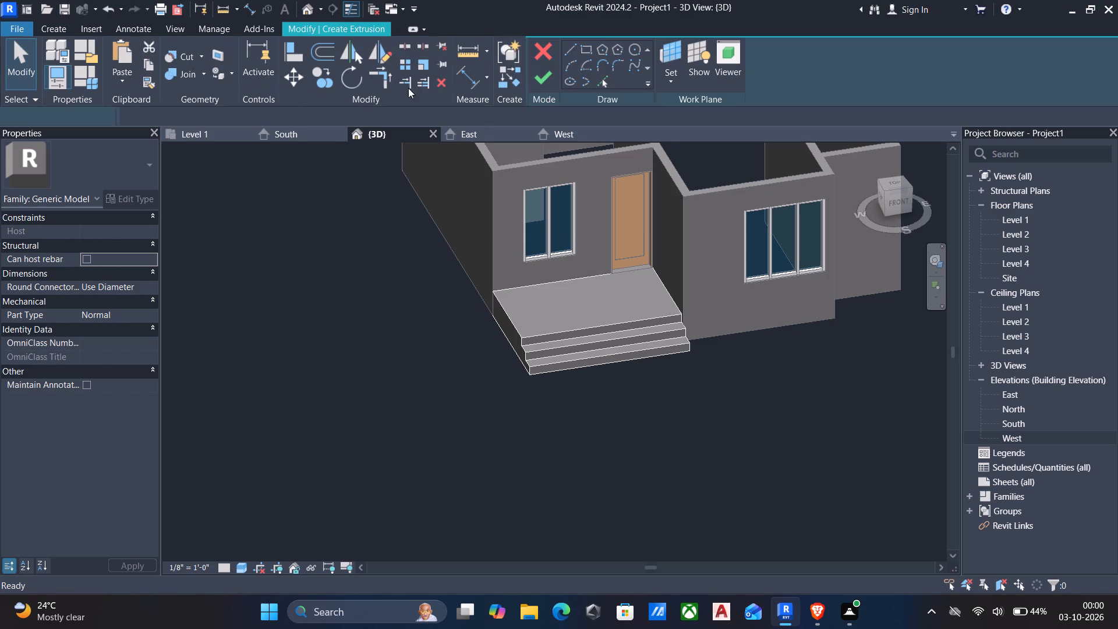
{"action": "left_click", "coordinate": [659, 83]}
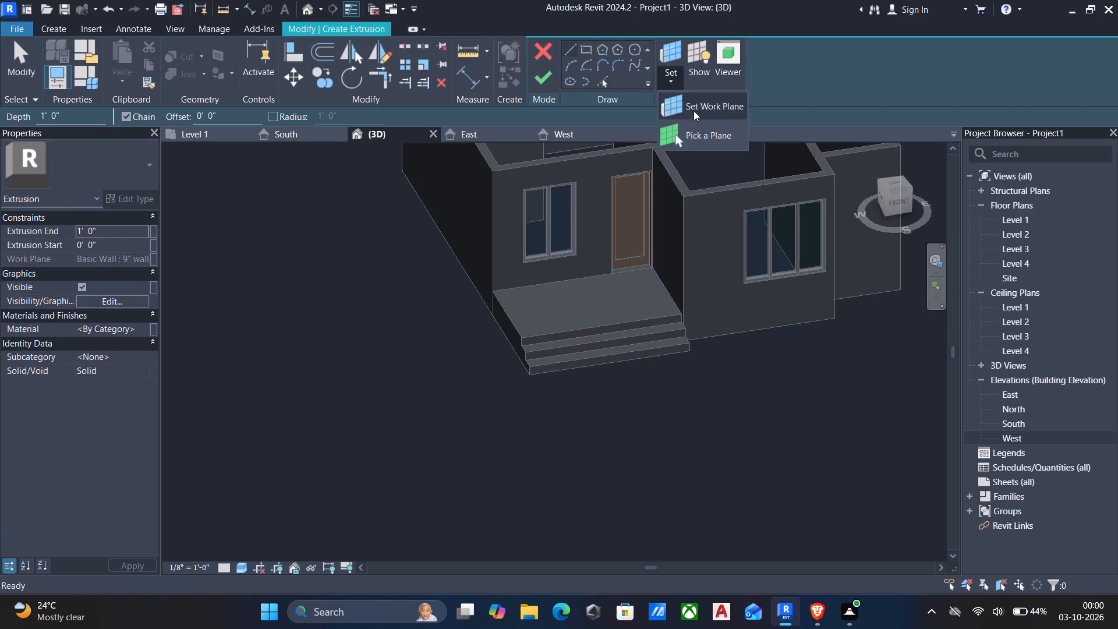
{"action": "left_click", "coordinate": [696, 139]}
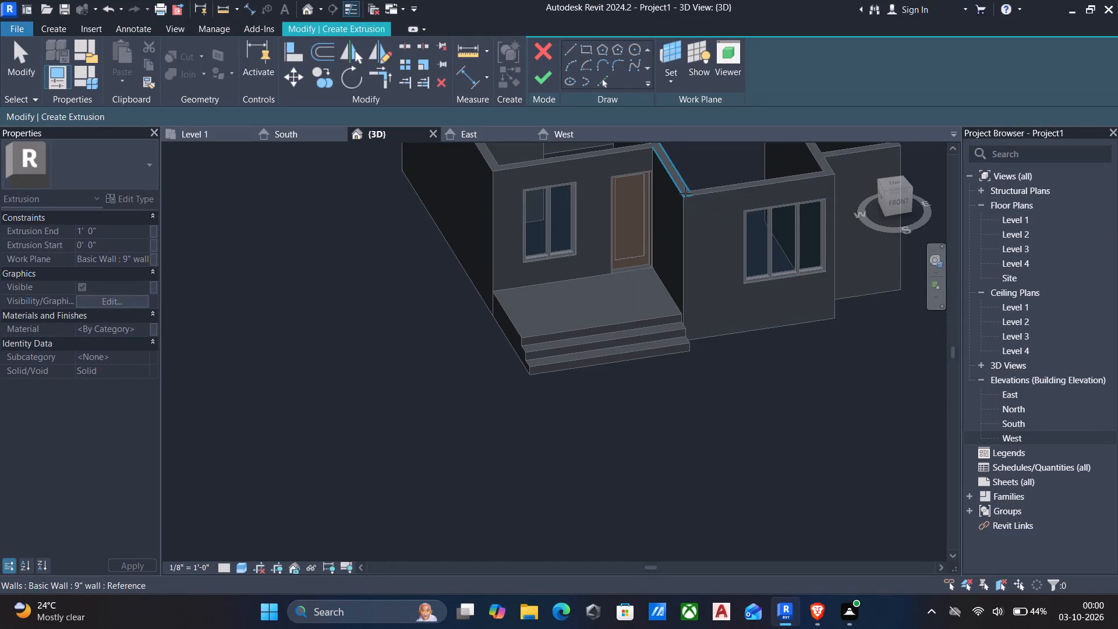
{"action": "middle_click_drag", "start_coordinate": [684, 199], "coordinate": [680, 247]}
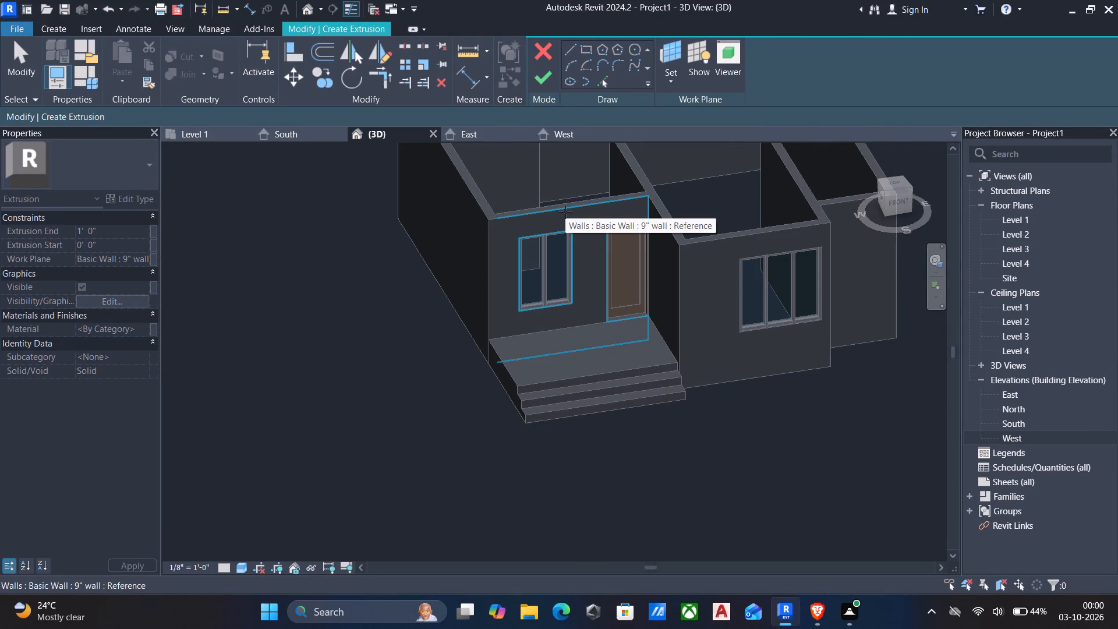
{"action": "left_click", "coordinate": [565, 214]}
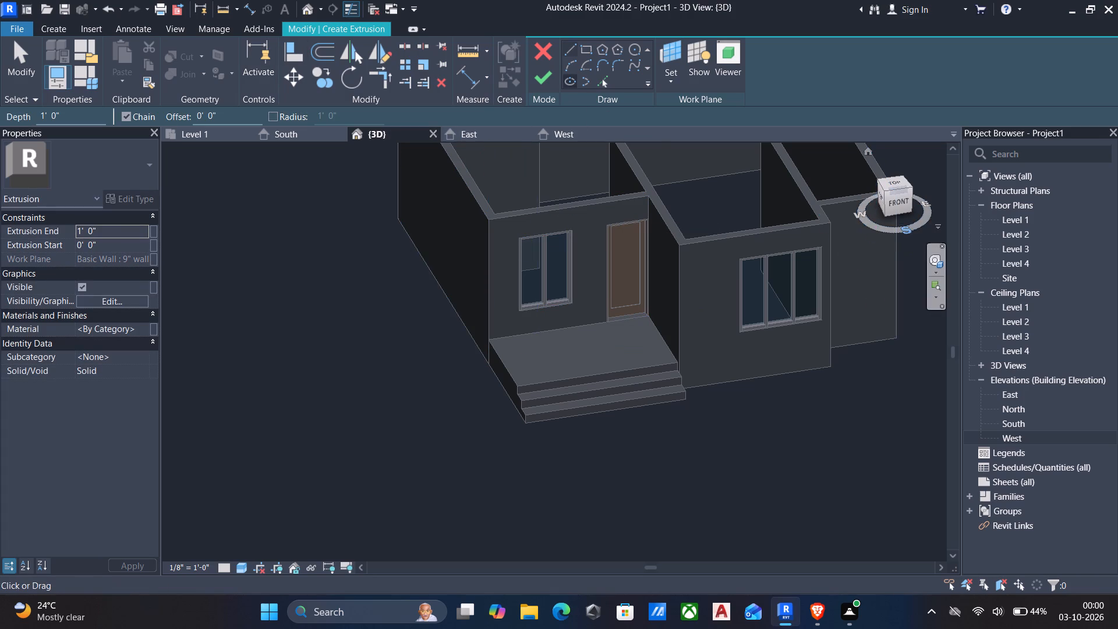
In the front view, sketch a 12' 2" by about 9" rectangle from the door's top east corner to the wall's west edge.
{"action": "left_click", "coordinate": [900, 207]}
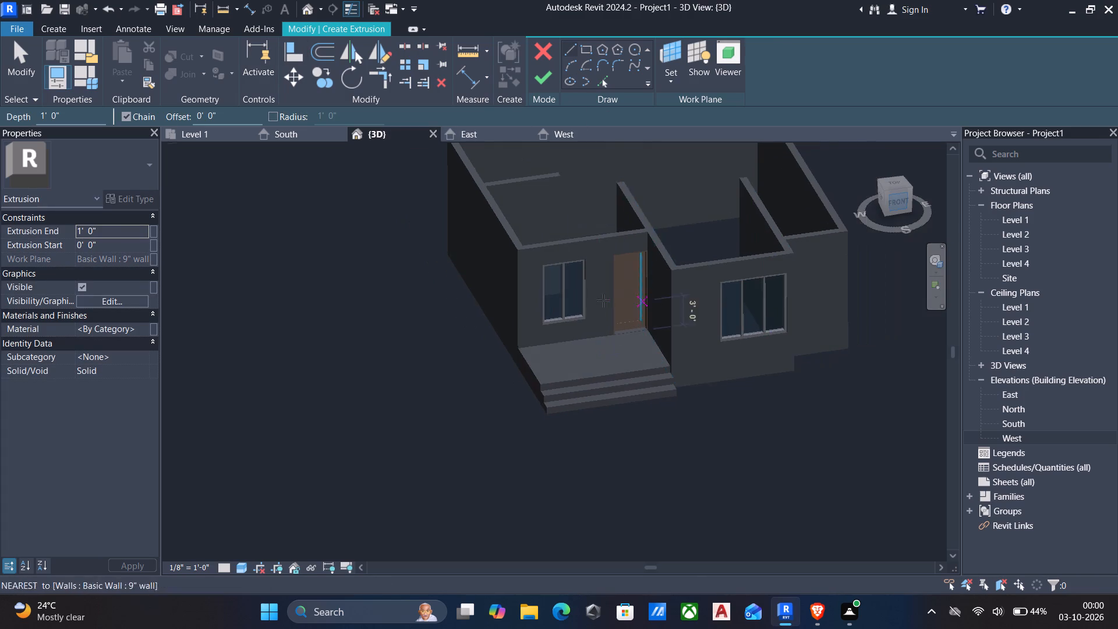
{"action": "scroll", "coordinate": [593, 301], "scroll_direction": "up", "scroll_amount": 5}
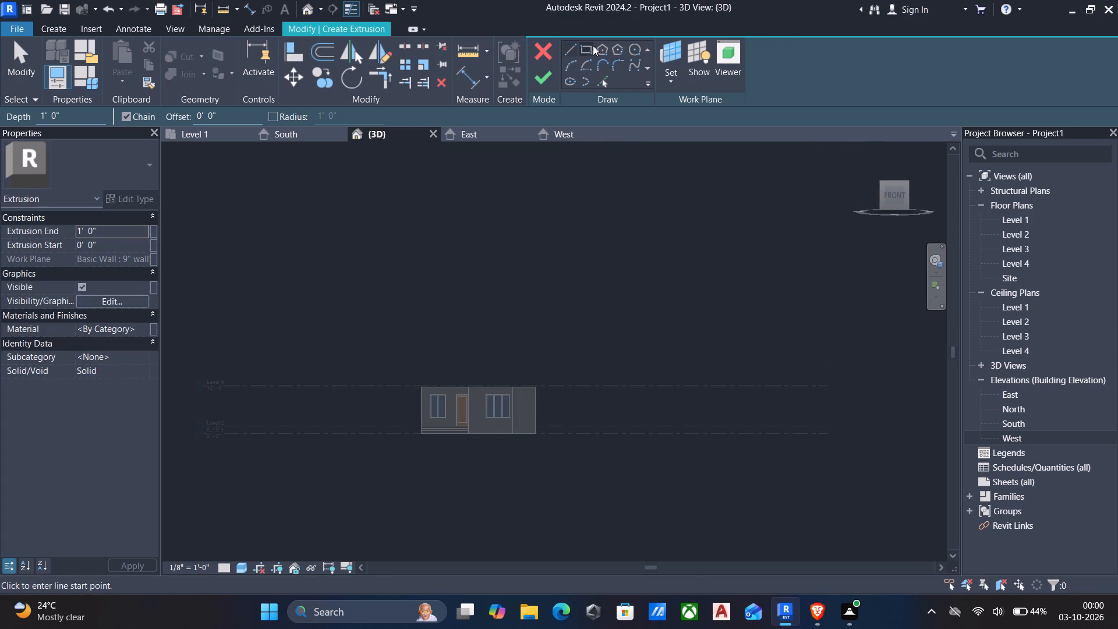
{"action": "left_click", "coordinate": [586, 52]}
{"action": "middle_click_drag", "start_coordinate": [462, 294], "coordinate": [516, 229]}
{"action": "scroll", "coordinate": [487, 307], "scroll_direction": "up", "scroll_amount": 5}
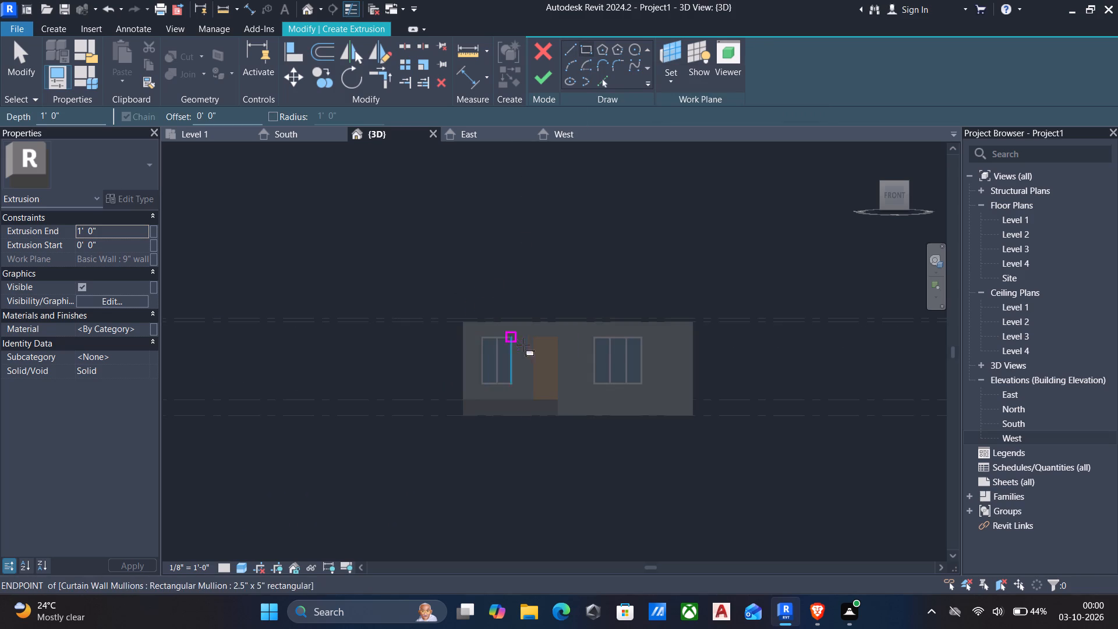
{"action": "scroll", "coordinate": [532, 352], "scroll_direction": "up", "scroll_amount": 11}
{"action": "scroll", "coordinate": [631, 308], "scroll_direction": "up", "scroll_amount": 6}
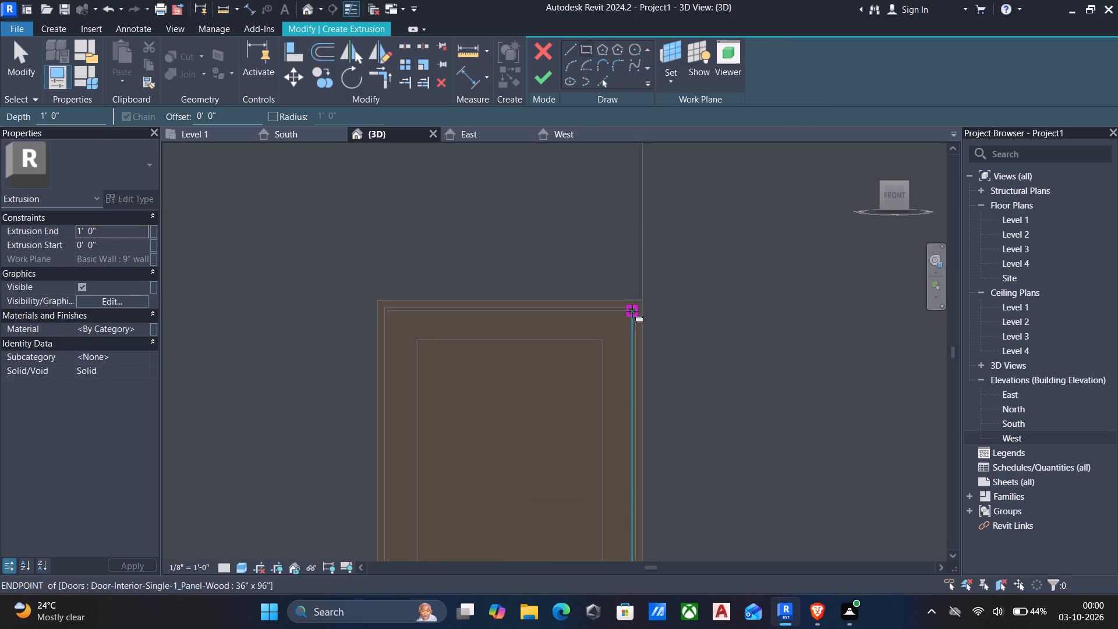
{"action": "left_click", "coordinate": [643, 302]}
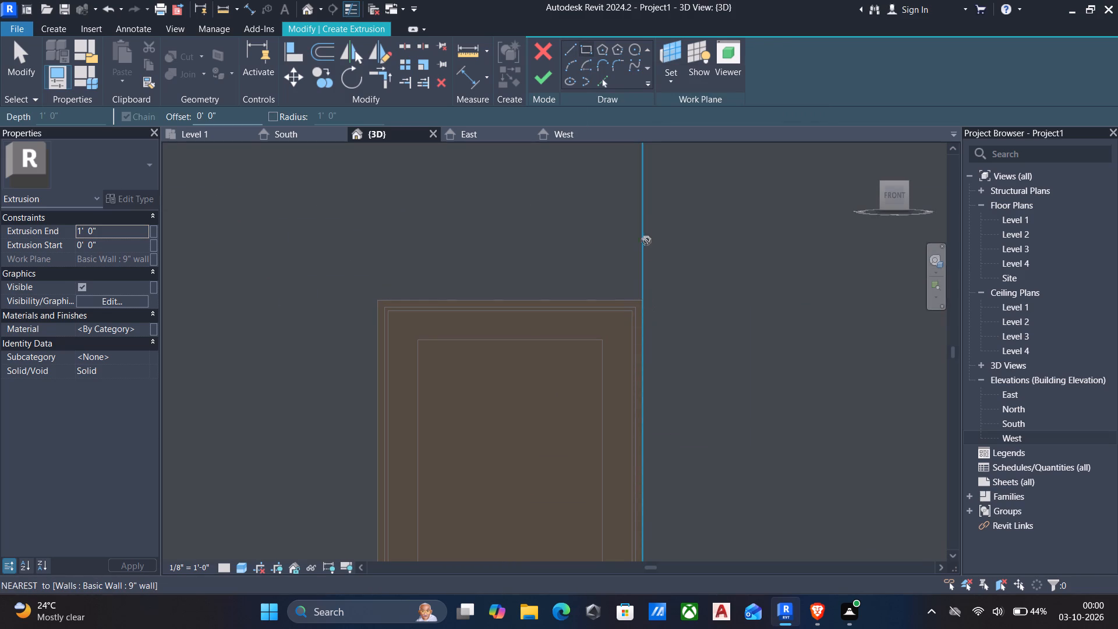
{"action": "scroll", "coordinate": [405, 182], "scroll_direction": "down", "scroll_amount": 2}
{"action": "middle_click_drag", "start_coordinate": [409, 212], "coordinate": [542, 213]}
{"action": "scroll", "coordinate": [557, 203], "scroll_direction": "down", "scroll_amount": 3}
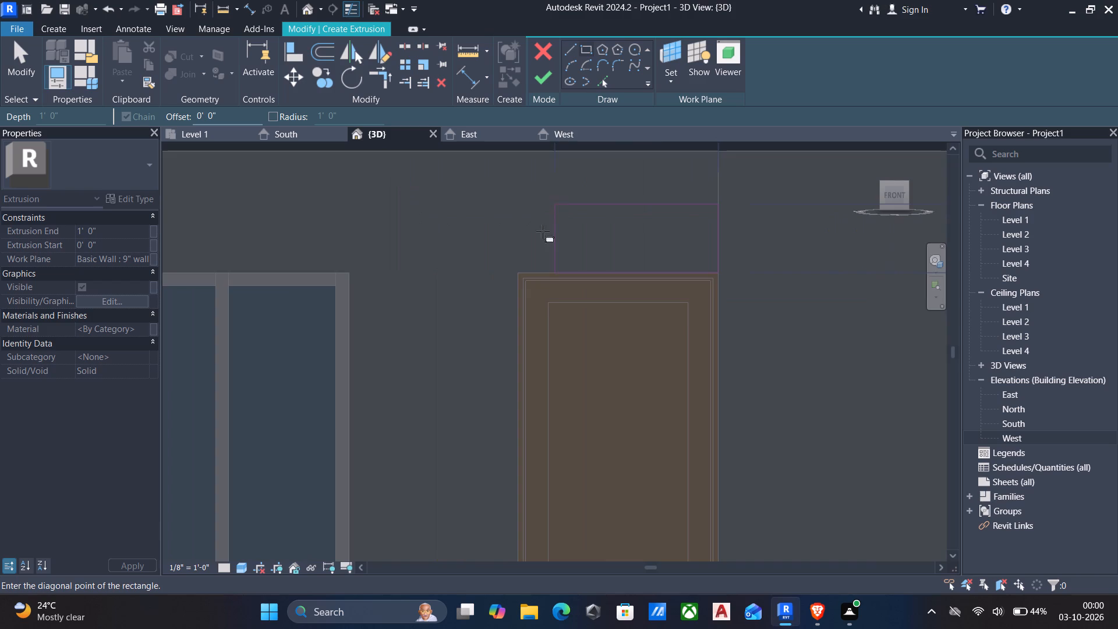
{"action": "middle_click_drag", "start_coordinate": [479, 236], "coordinate": [594, 273]}
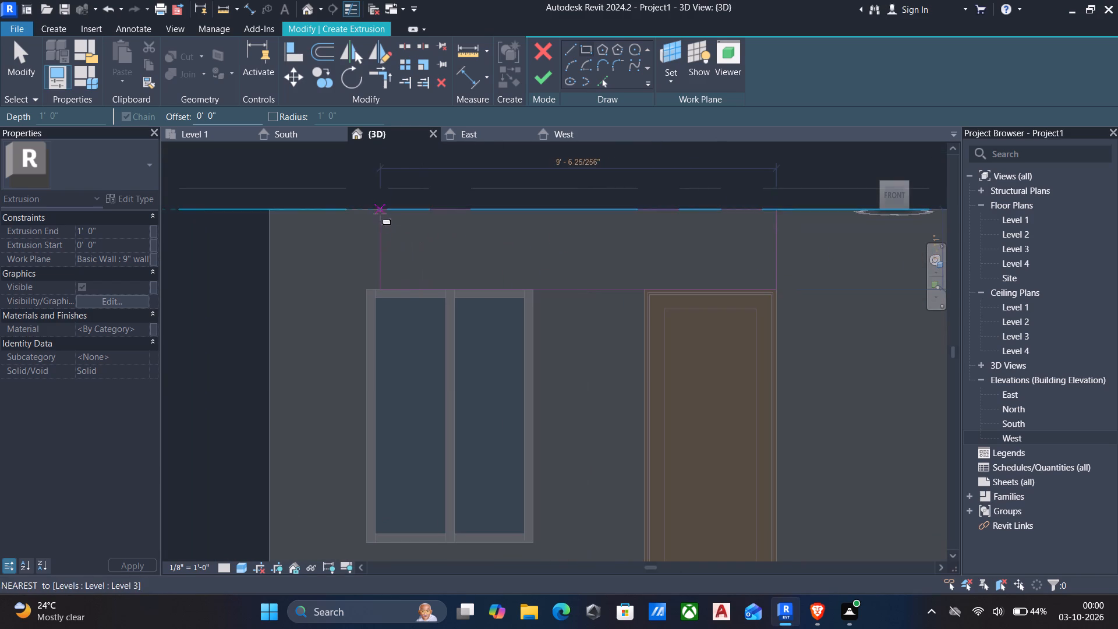
{"action": "scroll", "coordinate": [375, 231], "scroll_direction": "up", "scroll_amount": 5}
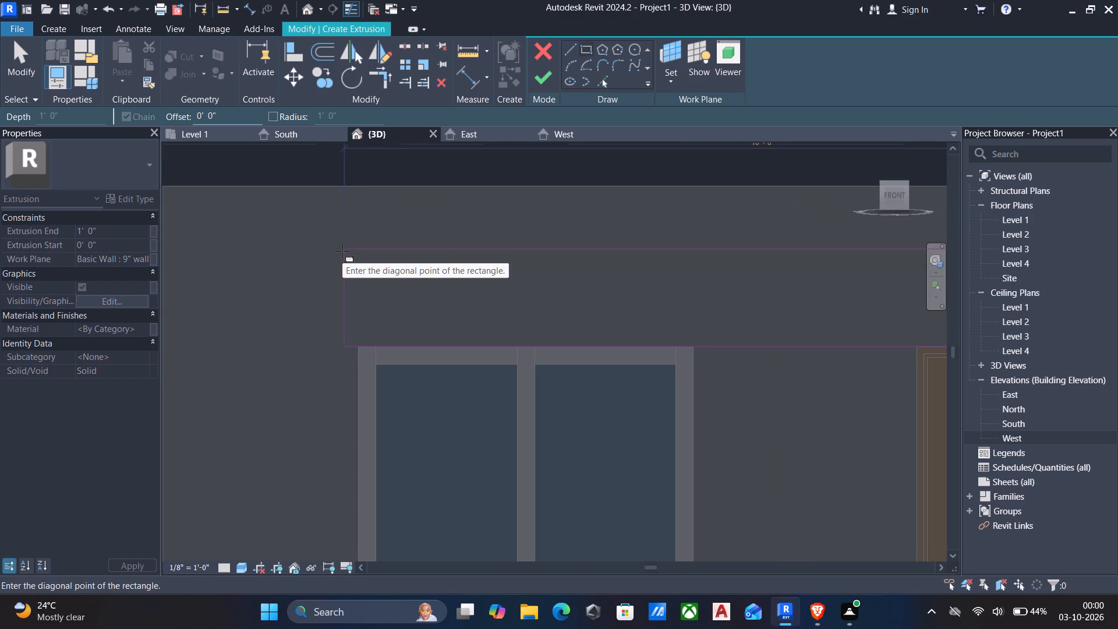
{"action": "scroll", "coordinate": [342, 253], "scroll_direction": "down", "scroll_amount": 5}
{"action": "scroll", "coordinate": [352, 277], "scroll_direction": "up", "scroll_amount": 1}
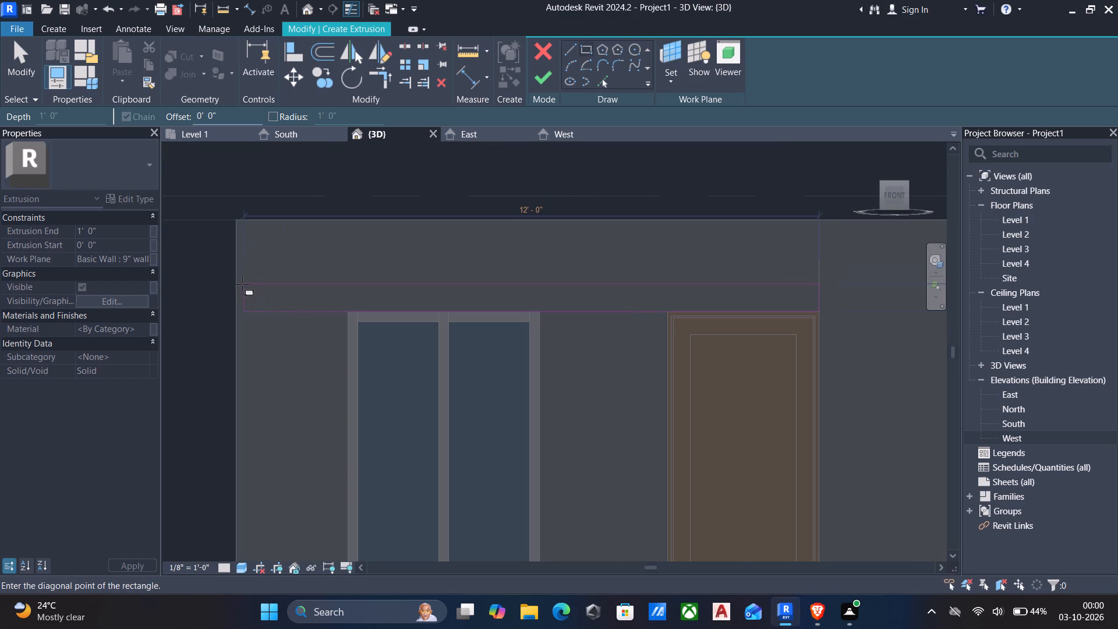
{"action": "left_click", "coordinate": [233, 275]}
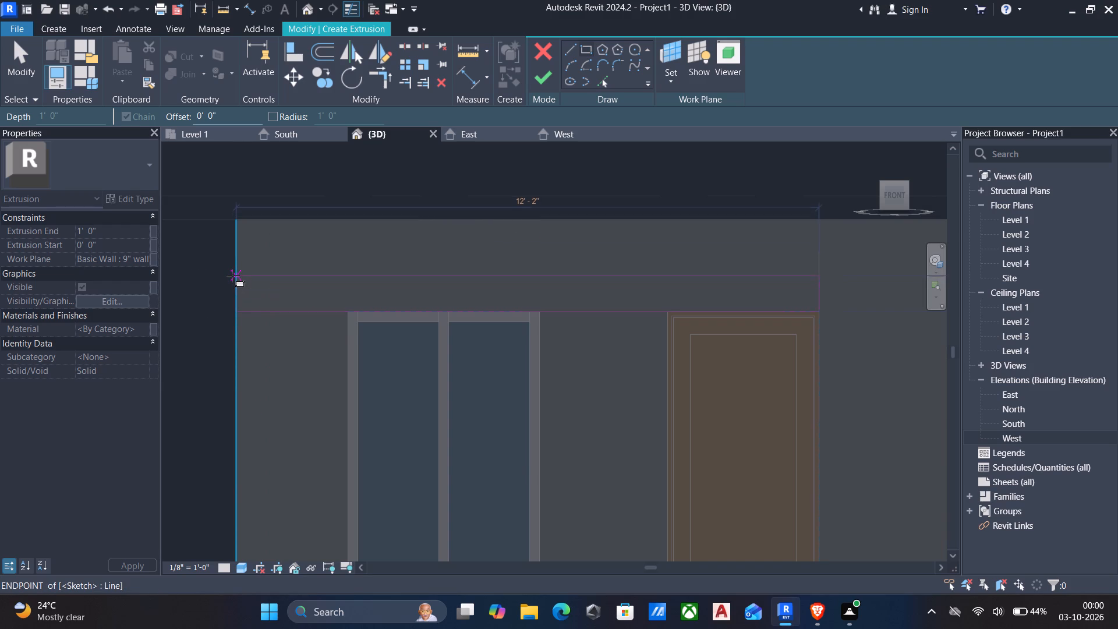
{"action": "key", "text": "Escape"}
{"action": "key", "text": "Escape"}
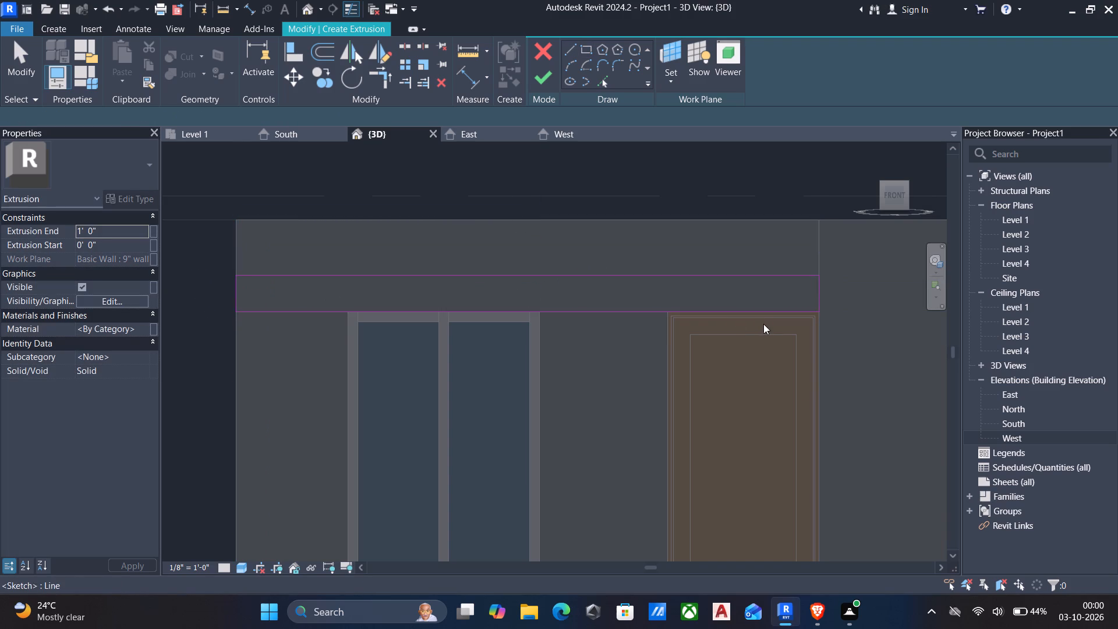
Set the rectangle's height above the door and window heads to 8".
{"action": "left_click", "coordinate": [745, 275]}
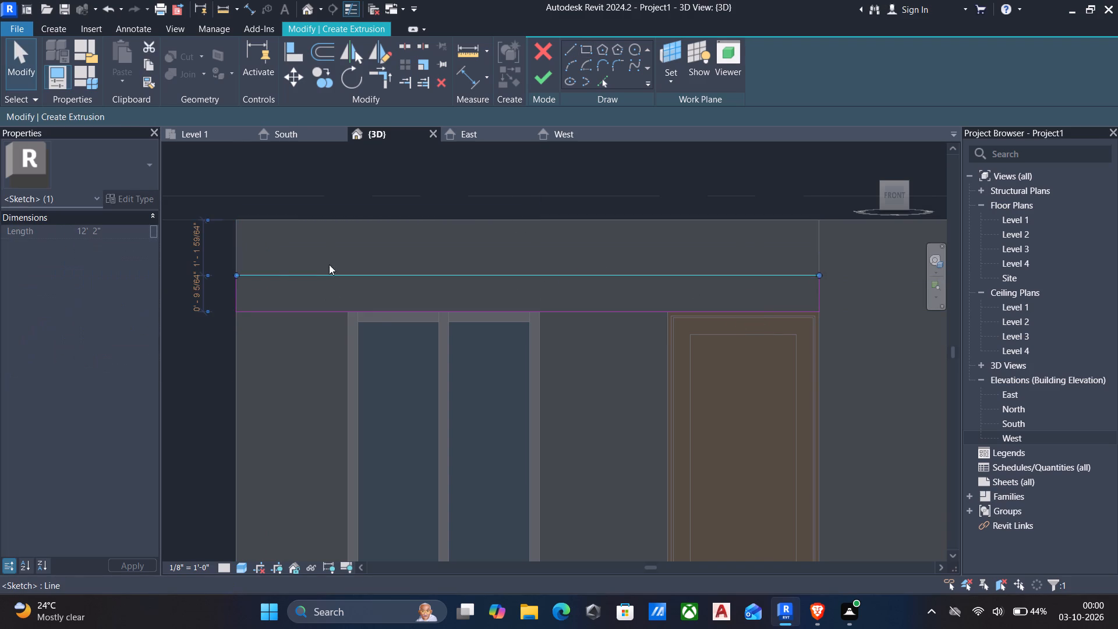
{"action": "scroll", "coordinate": [193, 298], "scroll_direction": "up", "scroll_amount": 4}
{"action": "left_click", "coordinate": [200, 287]}
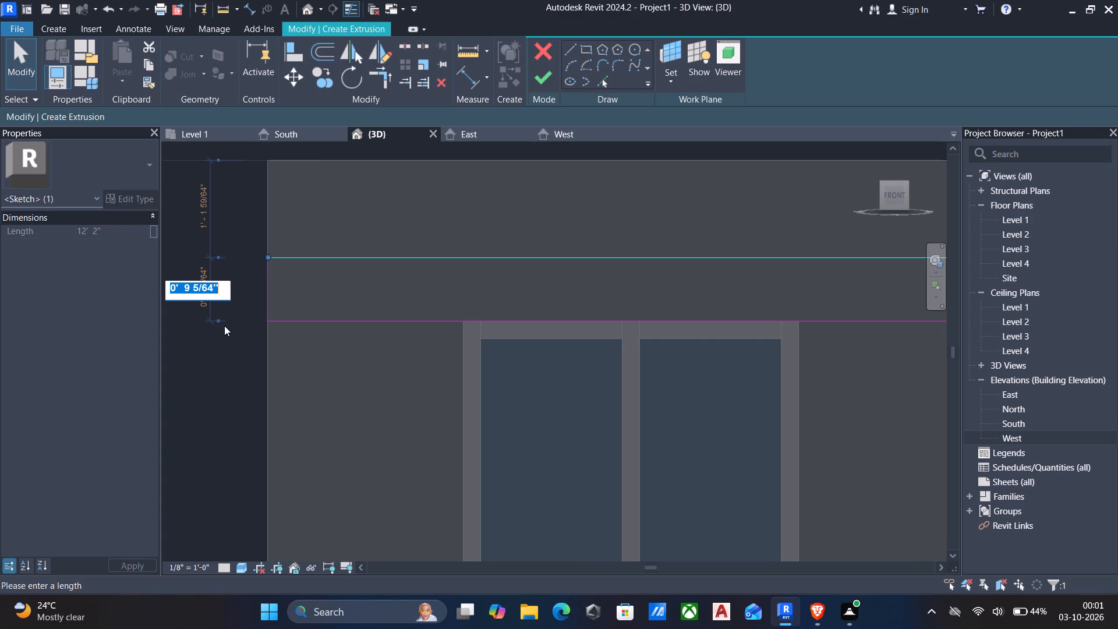
{"action": "type", "text": "8\""}
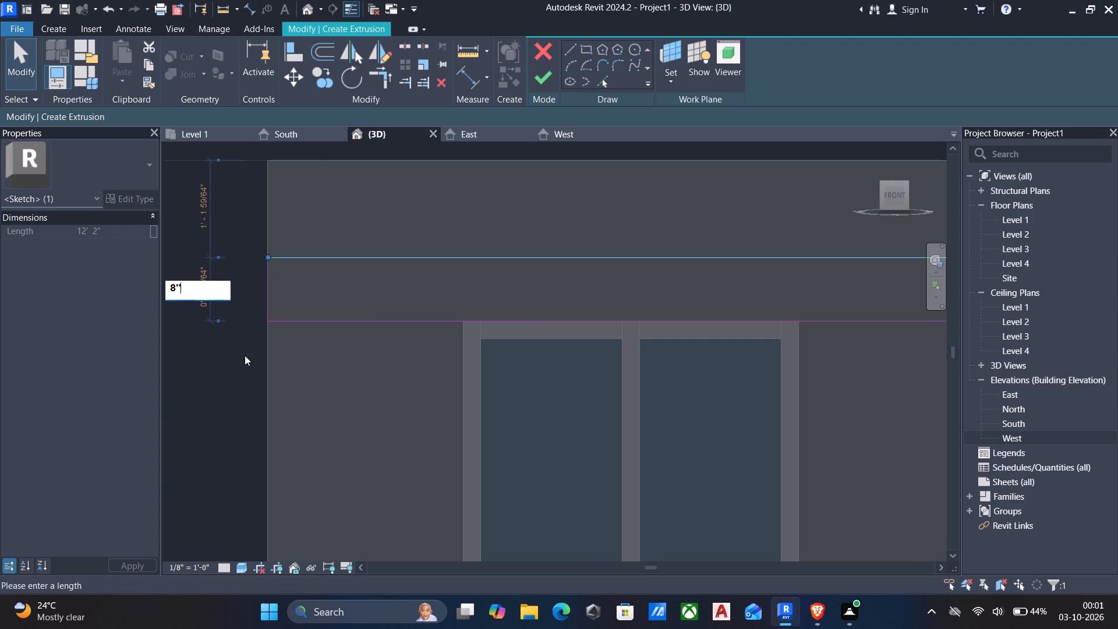
{"action": "key", "text": "Return"}
{"action": "scroll", "coordinate": [351, 379], "scroll_direction": "down", "scroll_amount": 4}
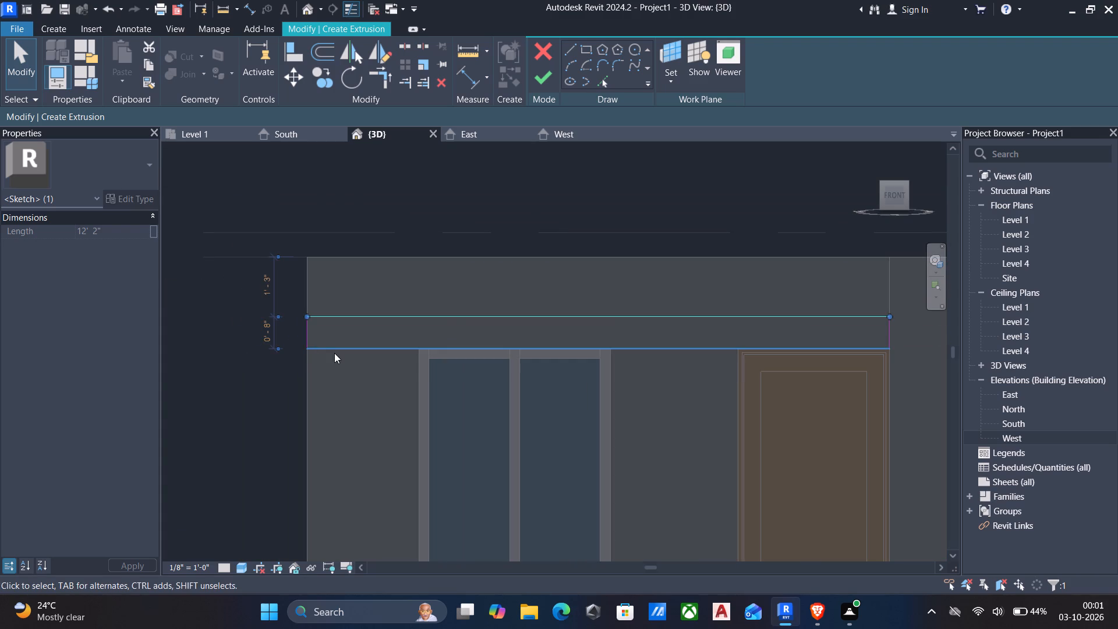
{"action": "key", "text": "Escape"}
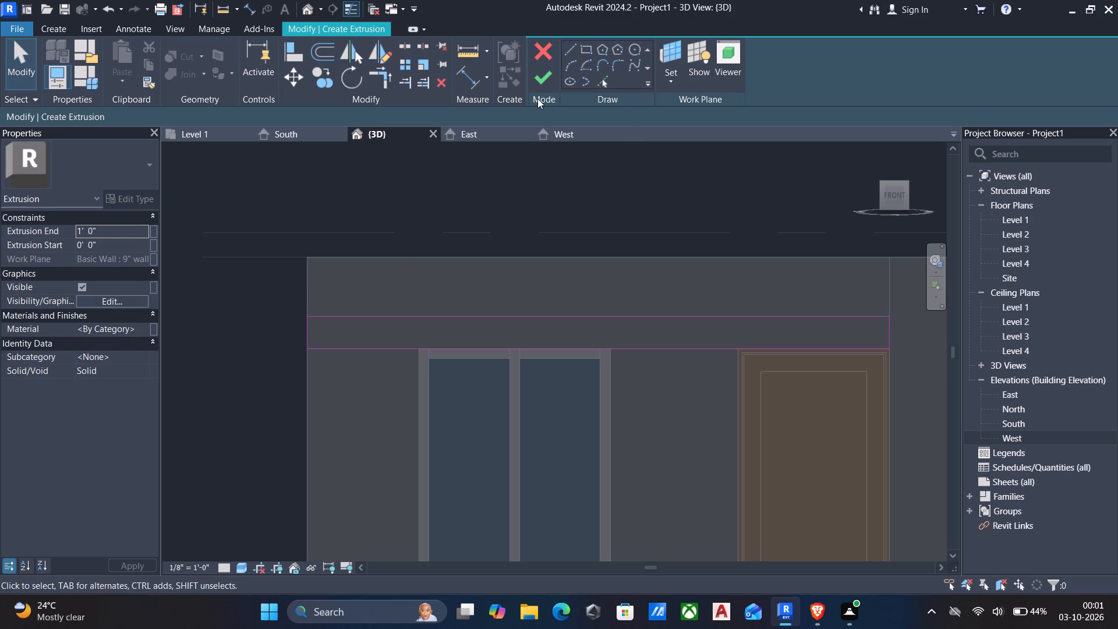
Draw a line offset 8" above the rectangle's top edge, spanning its full width.
{"action": "left_click", "coordinate": [564, 47]}
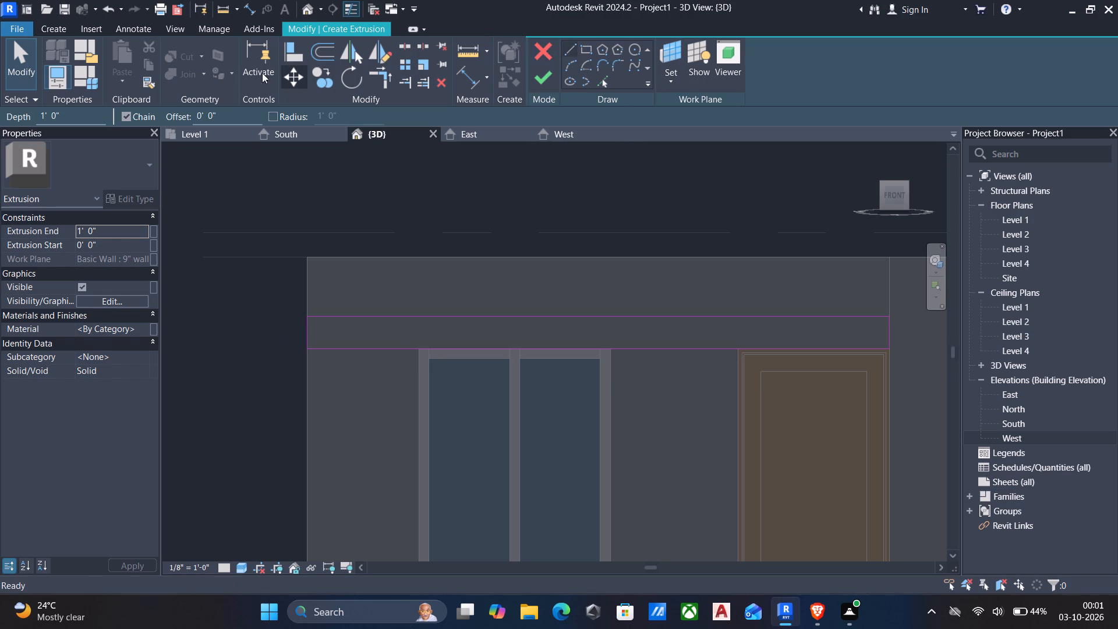
{"action": "left_click_drag", "start_coordinate": [242, 114], "coordinate": [145, 101]}
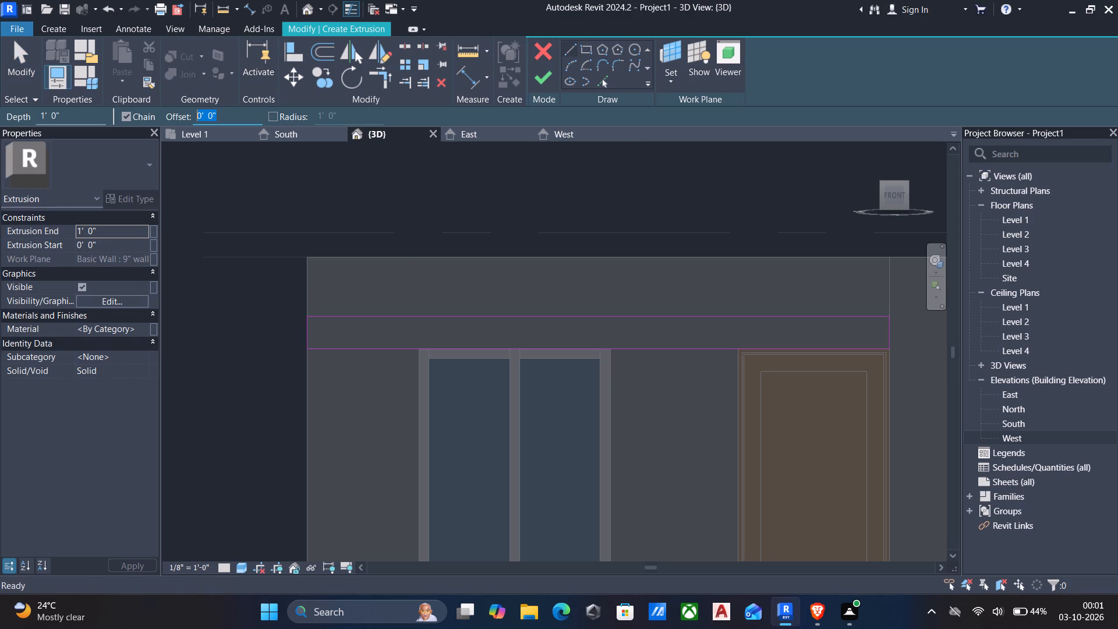
{"action": "left_click_drag", "start_coordinate": [145, 101], "coordinate": [0, 65]}
{"action": "key", "text": "8"}
{"action": "key", "text": "shift+quotedbl"}
{"action": "key", "text": "Return"}
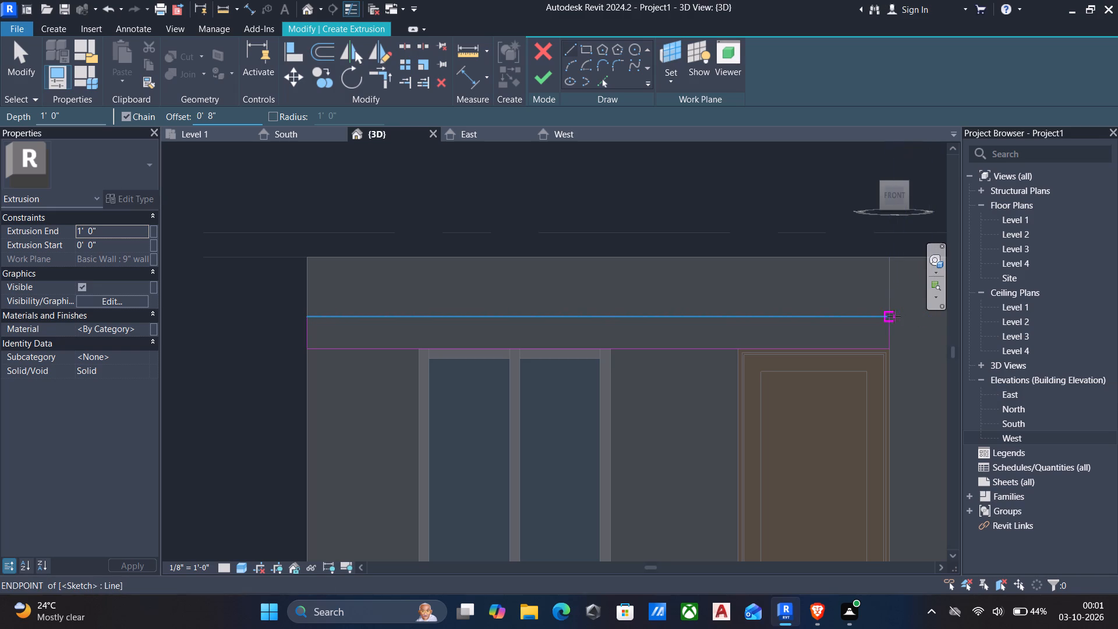
{"action": "left_click", "coordinate": [891, 317]}
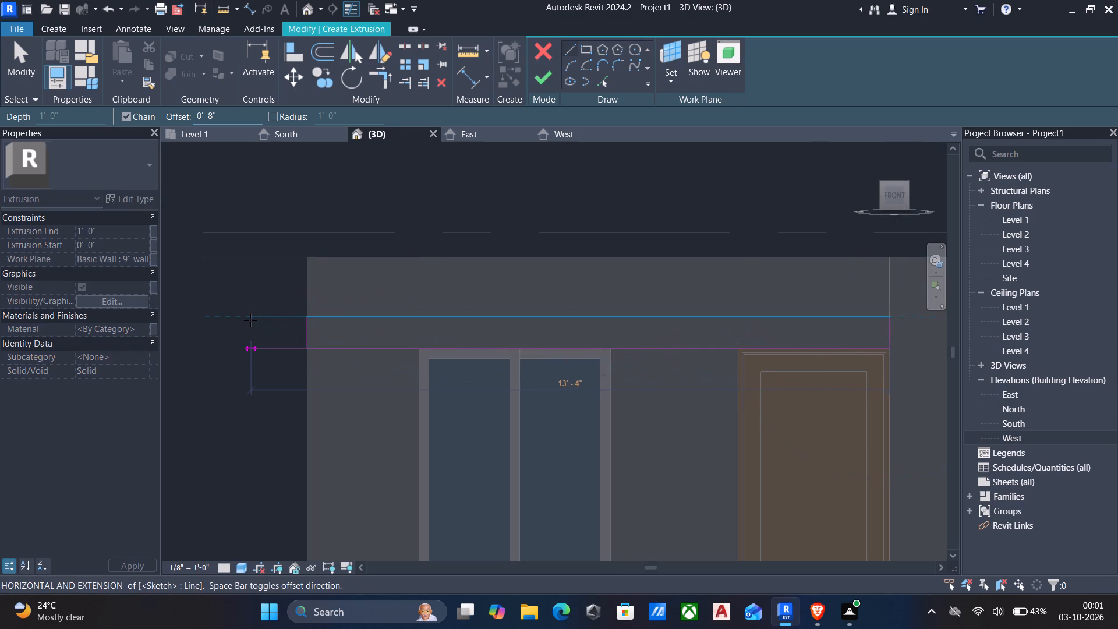
{"action": "key", "text": "space"}
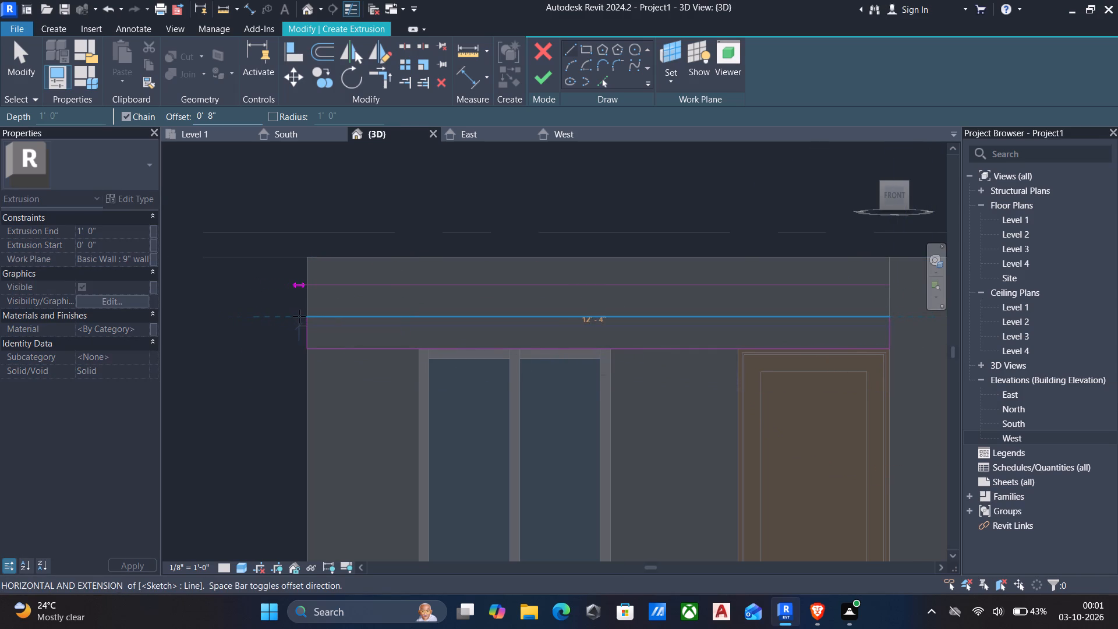
{"action": "left_click", "coordinate": [306, 316]}
{"action": "key", "text": "Escape"}
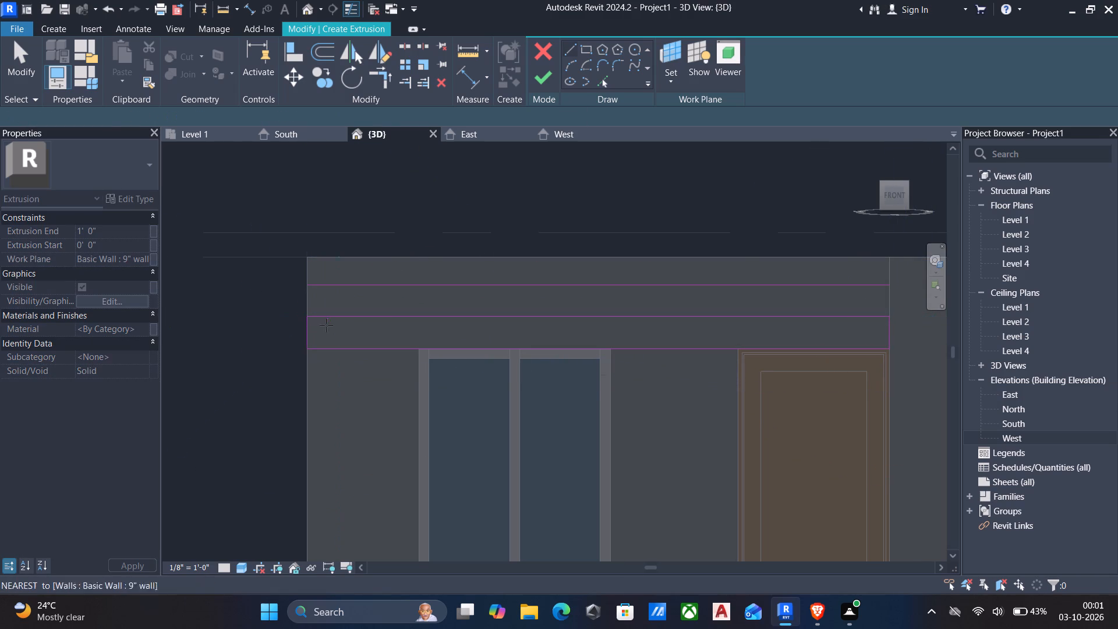
{"action": "key", "text": "Escape"}
{"action": "scroll", "coordinate": [374, 116], "scroll_direction": "up", "scroll_amount": 1}
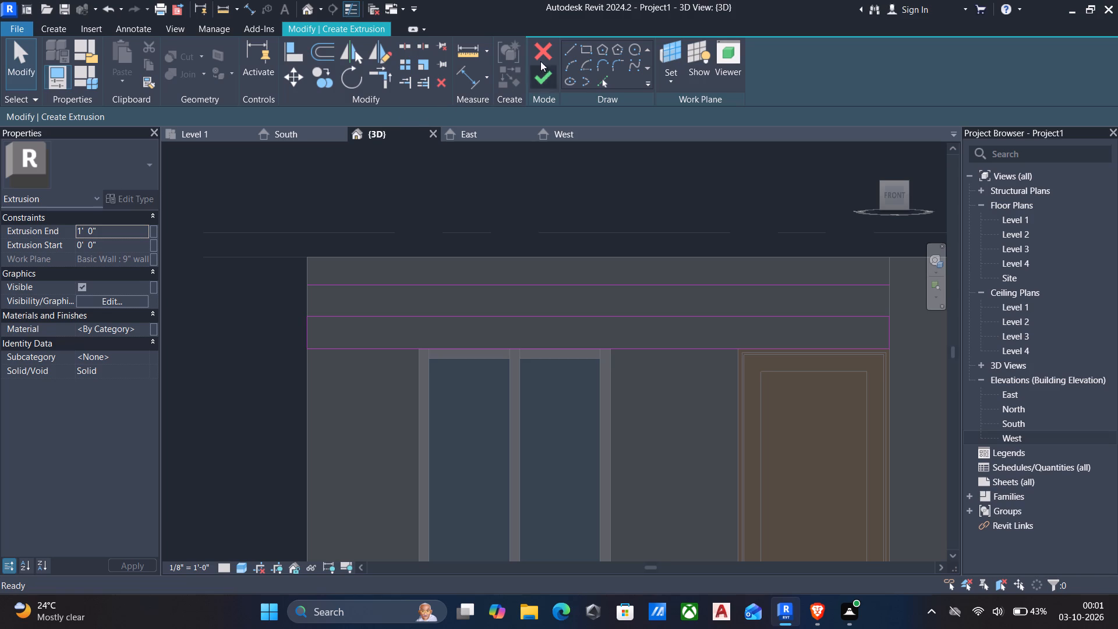
Close both ends of the upper band with vertical lines between the offset line and the rectangle's top edge.
{"action": "left_click", "coordinate": [564, 51]}
{"action": "scroll", "coordinate": [392, 262], "scroll_direction": "up", "scroll_amount": 5}
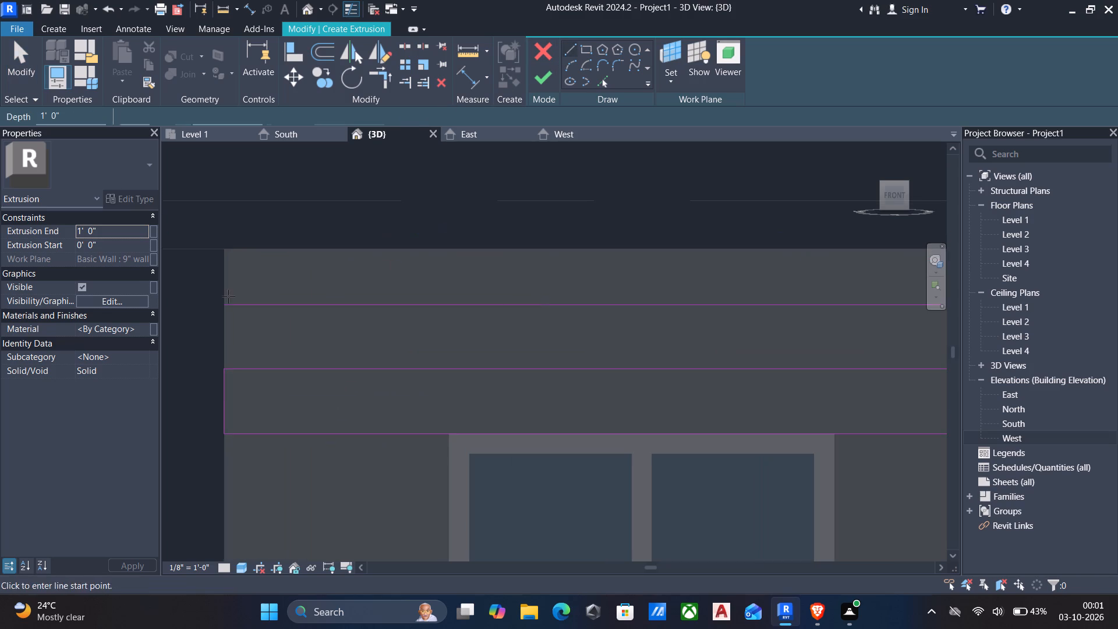
{"action": "left_click", "coordinate": [228, 371]}
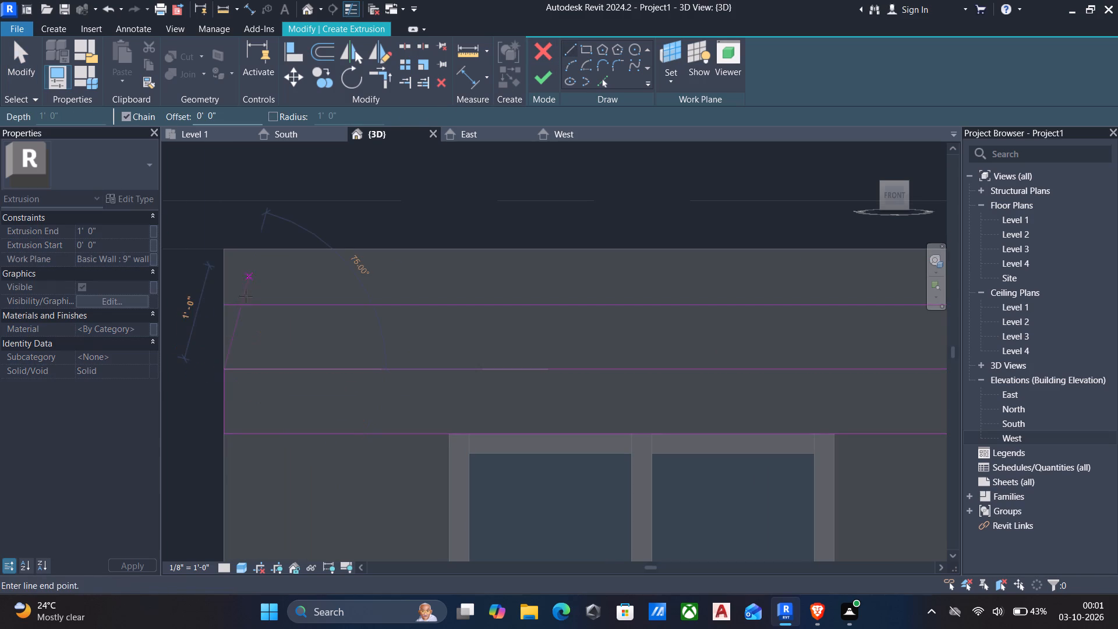
{"action": "left_click", "coordinate": [222, 308]}
{"action": "key", "text": "Escape"}
{"action": "scroll", "coordinate": [338, 349], "scroll_direction": "down", "scroll_amount": 4}
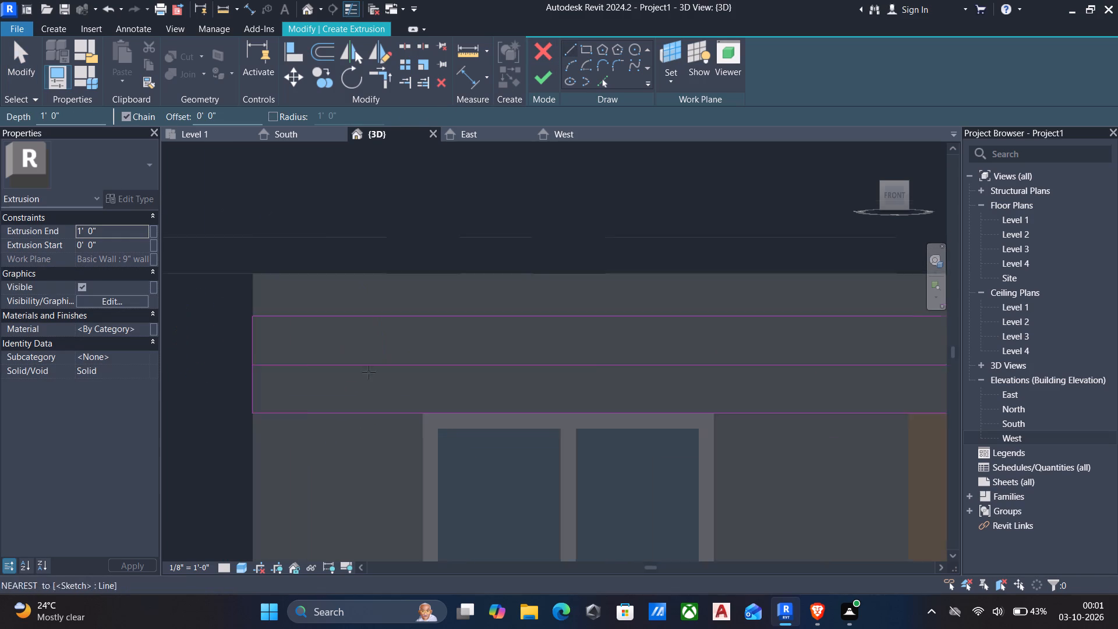
{"action": "scroll", "coordinate": [369, 372], "scroll_direction": "down", "scroll_amount": 1}
{"action": "middle_click_drag", "start_coordinate": [746, 367], "coordinate": [734, 374]}
{"action": "scroll", "coordinate": [834, 354], "scroll_direction": "up", "scroll_amount": 5}
{"action": "key", "text": "Escape"}
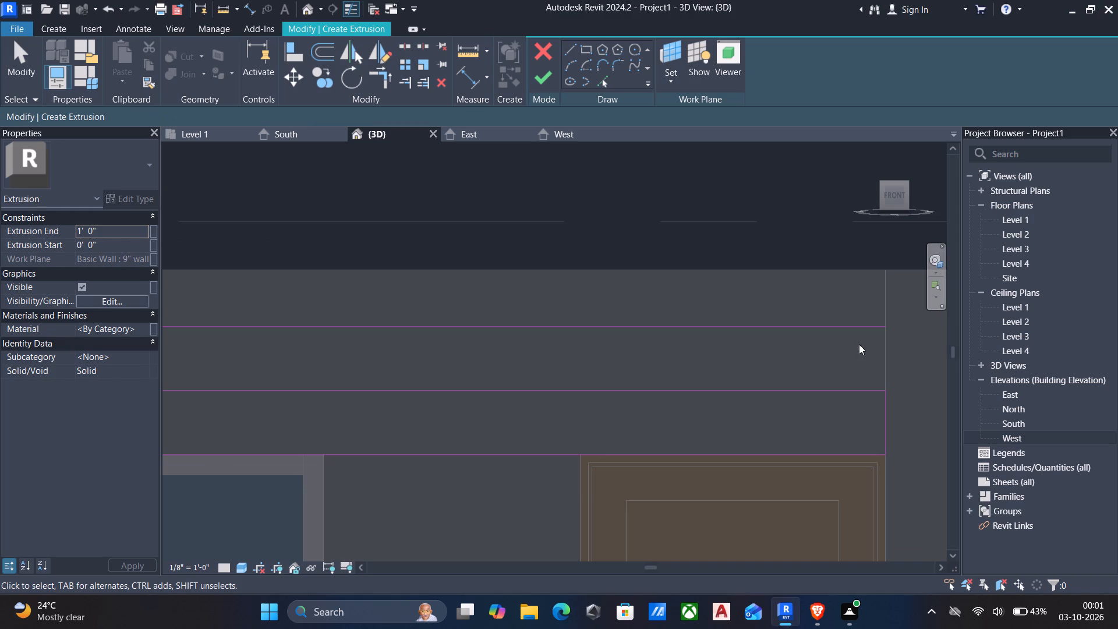
{"action": "left_click", "coordinate": [574, 50]}
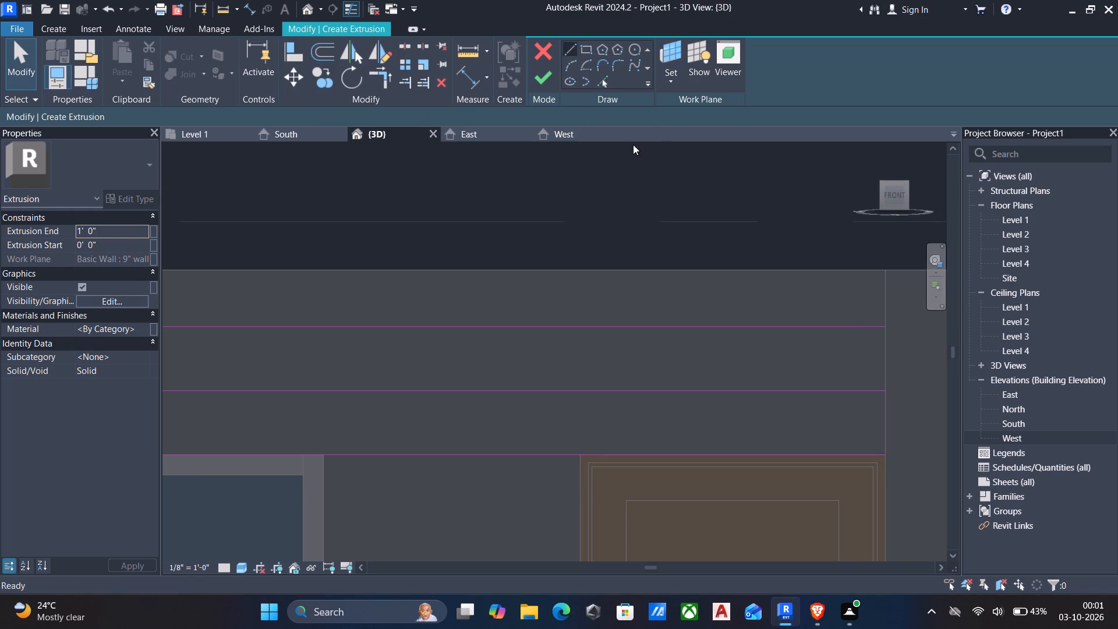
{"action": "left_click", "coordinate": [888, 328]}
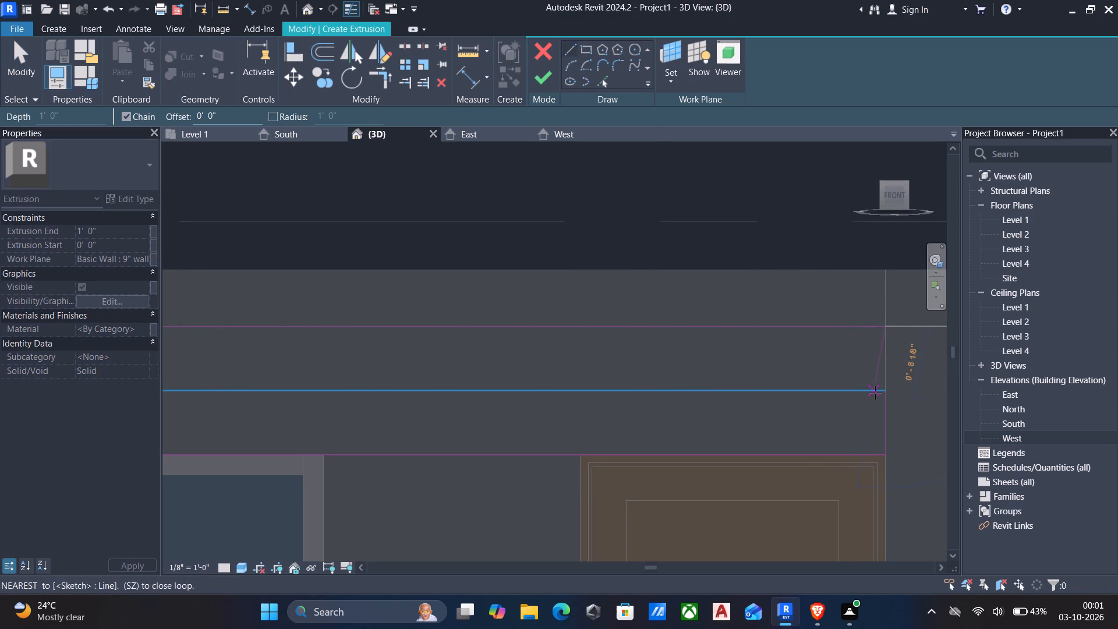
{"action": "left_click", "coordinate": [880, 396]}
{"action": "key", "text": "Escape"}
{"action": "key", "text": "Escape"}
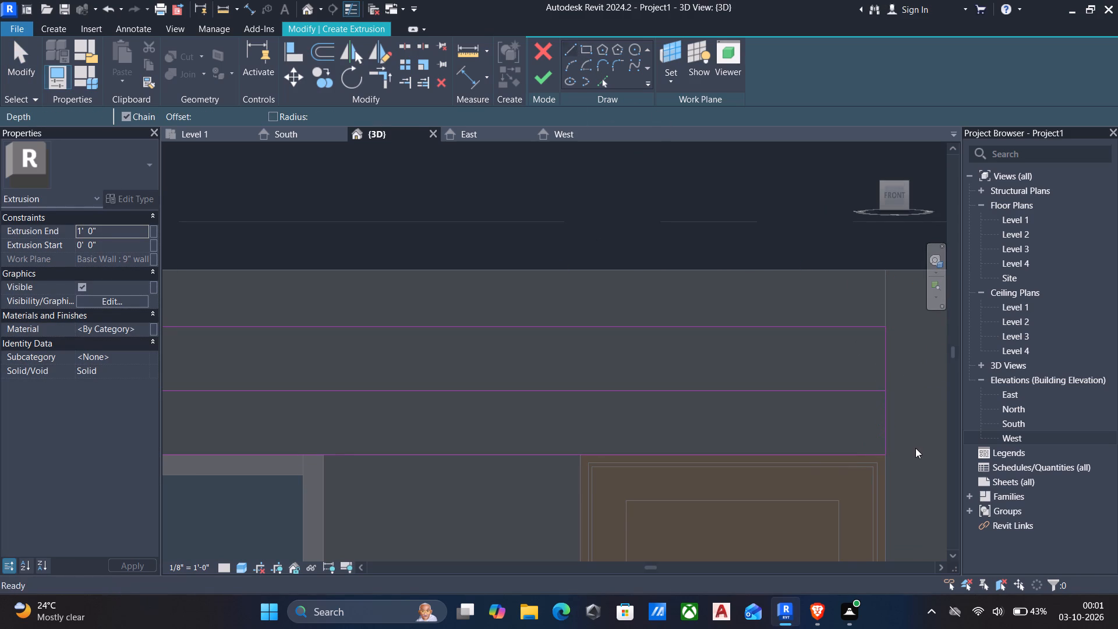
Delete the lower band's bottom and end lines, then finish the upper 8" band as a 1' 0" deep extrusion.
{"action": "left_click_drag", "start_coordinate": [917, 451], "coordinate": [855, 422]}
{"action": "key", "text": "Delete"}
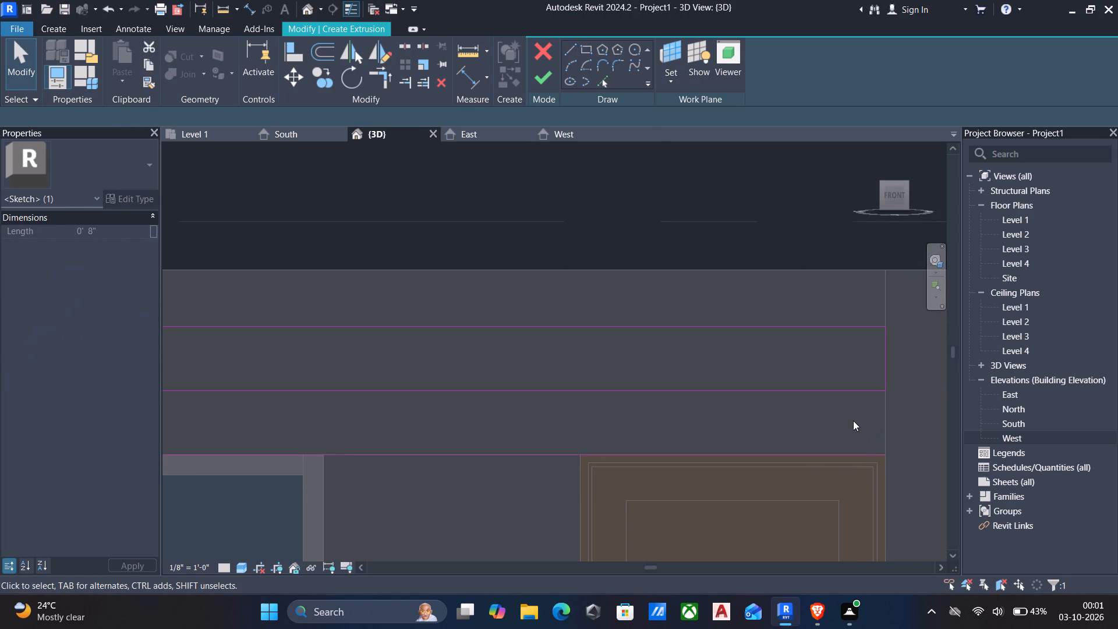
{"action": "left_click_drag", "start_coordinate": [841, 491], "coordinate": [759, 425]}
{"action": "key", "text": "Delete"}
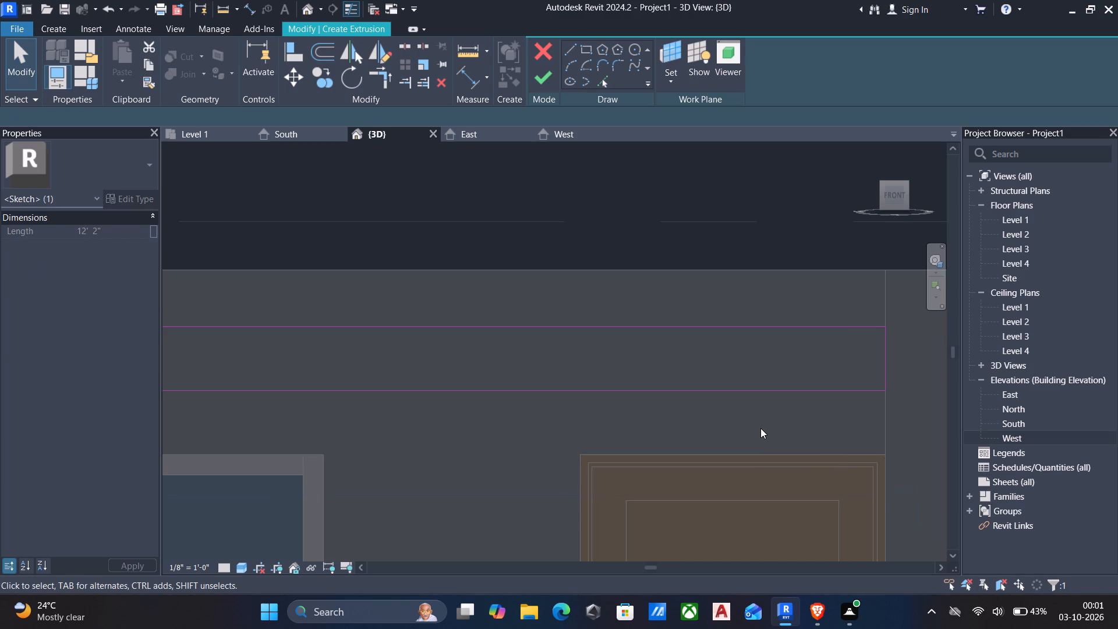
{"action": "scroll", "coordinate": [753, 444], "scroll_direction": "down", "scroll_amount": 4}
{"action": "middle_click_drag", "start_coordinate": [741, 471], "coordinate": [868, 409]}
{"action": "scroll", "coordinate": [358, 440], "scroll_direction": "up", "scroll_amount": 3}
{"action": "left_click_drag", "start_coordinate": [349, 422], "coordinate": [349, 423]}
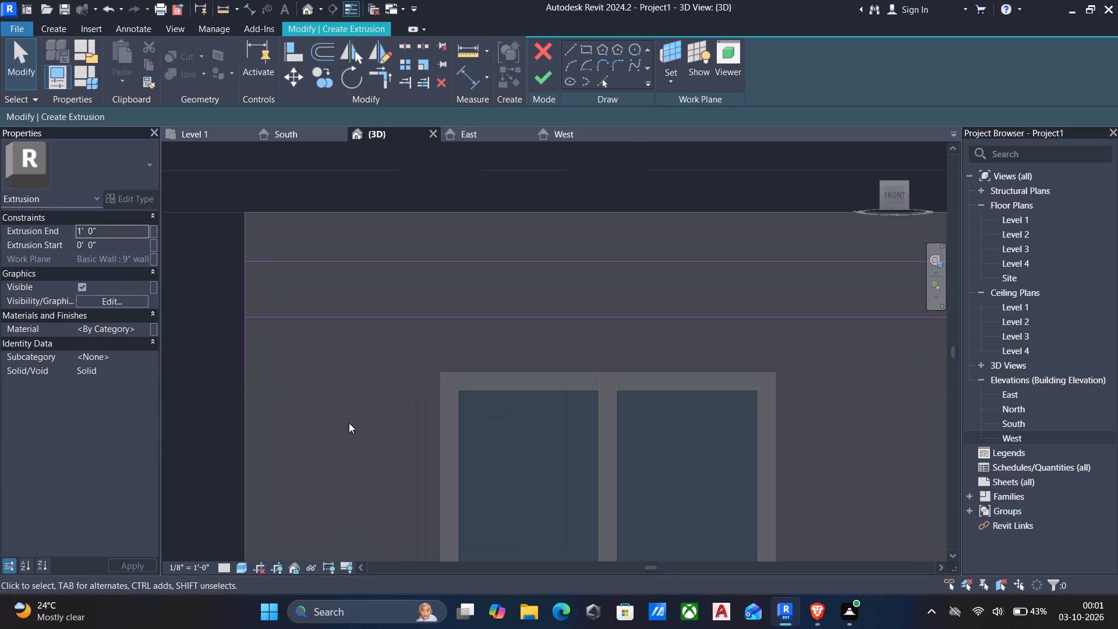
{"action": "left_click_drag", "start_coordinate": [349, 423], "coordinate": [221, 367]}
{"action": "key", "text": "Delete"}
{"action": "scroll", "coordinate": [334, 410], "scroll_direction": "down", "scroll_amount": 5}
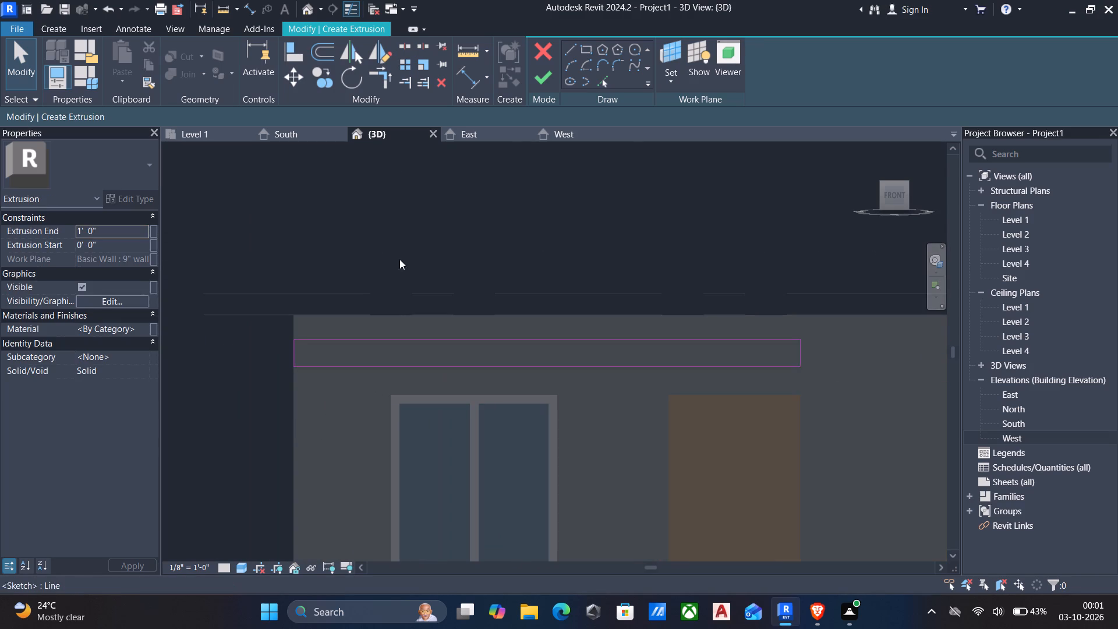
{"action": "left_click", "coordinate": [542, 79]}
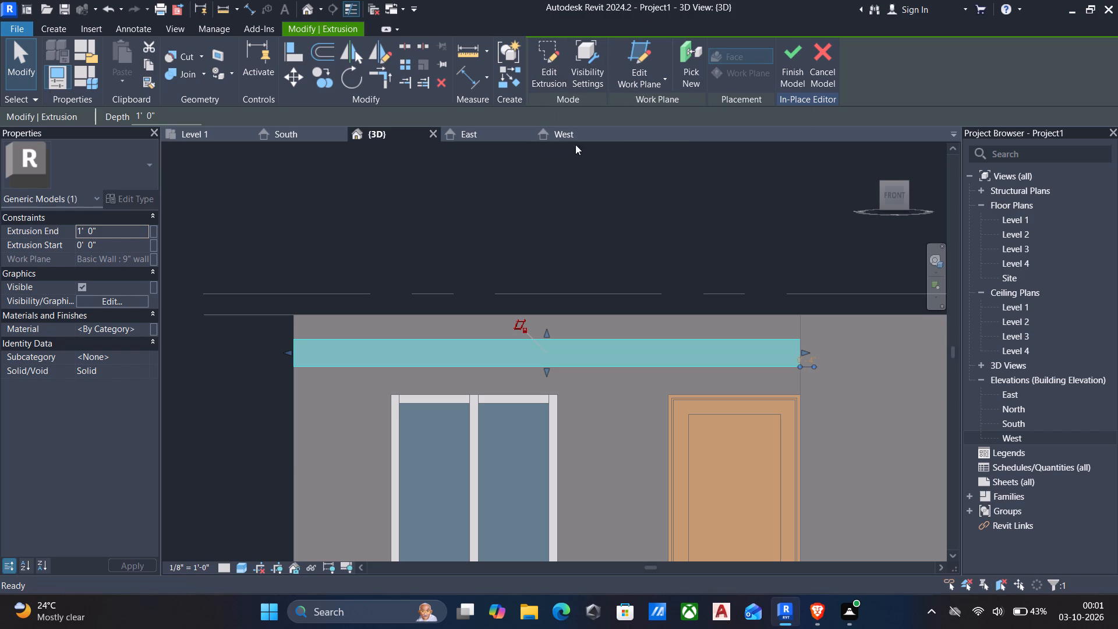
Stretch the entrance band's front face outward beyond 5' 8" to form a canopy over the door and steps.
{"action": "scroll", "coordinate": [581, 188], "scroll_direction": "down", "scroll_amount": 3}
{"action": "middle_click_drag", "start_coordinate": [580, 218], "coordinate": [490, 289], "text": "shift"}
{"action": "scroll", "coordinate": [562, 320], "scroll_direction": "up", "scroll_amount": 6}
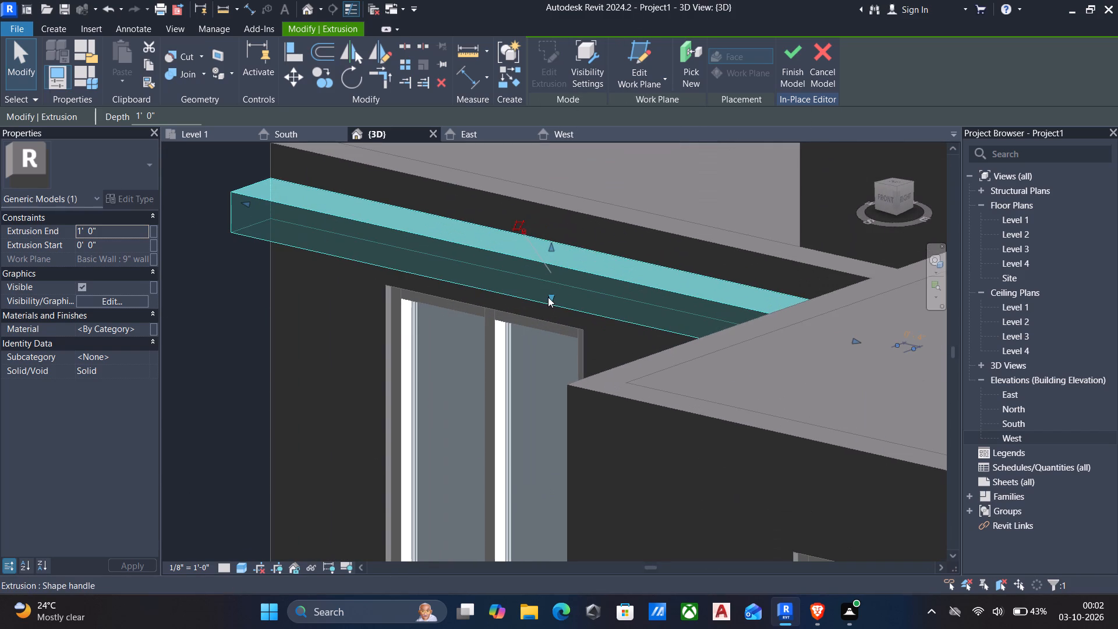
{"action": "key", "text": "Escape"}
{"action": "left_click", "coordinate": [546, 259]}
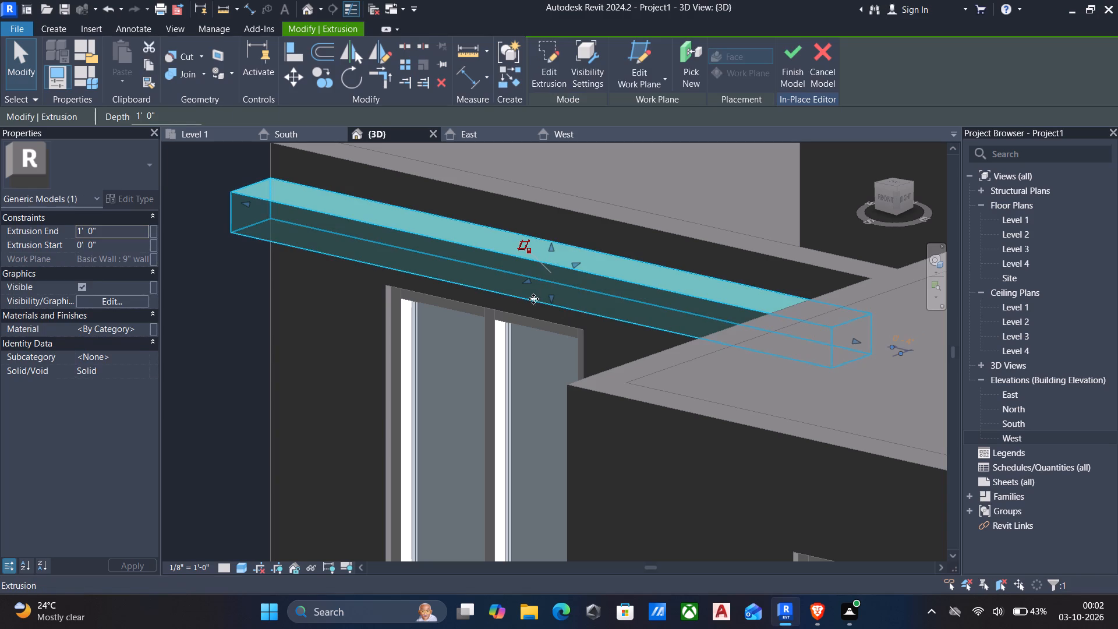
{"action": "left_click_drag", "start_coordinate": [523, 280], "coordinate": [370, 418]}
{"action": "scroll", "coordinate": [370, 418], "scroll_direction": "down", "scroll_amount": 2}
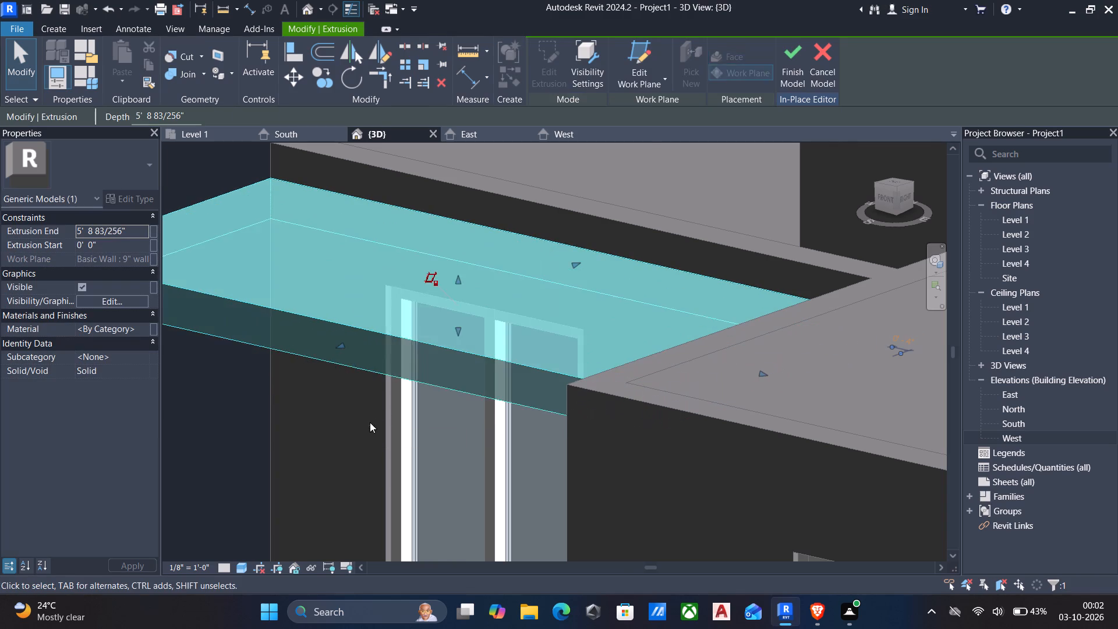
{"action": "scroll", "coordinate": [370, 422], "scroll_direction": "down", "scroll_amount": 2}
{"action": "left_click_drag", "start_coordinate": [351, 377], "coordinate": [322, 401]}
{"action": "key", "text": "Escape"}
{"action": "middle_click_drag", "start_coordinate": [463, 464], "coordinate": [535, 437], "text": "shift"}
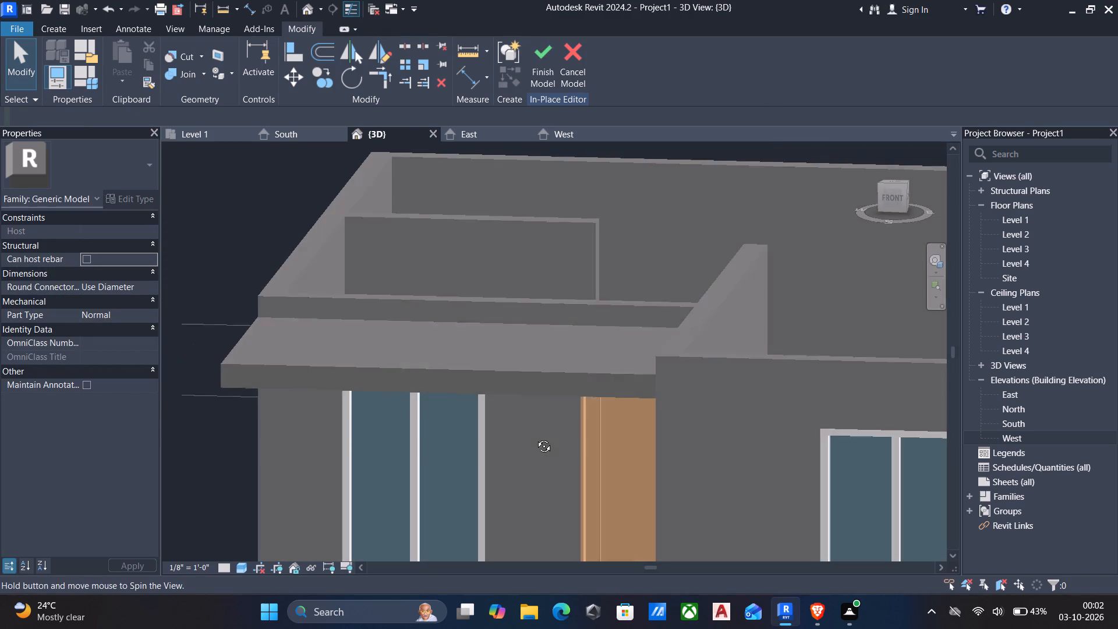
{"action": "middle_click_drag", "start_coordinate": [535, 437], "coordinate": [536, 436], "text": "shift"}
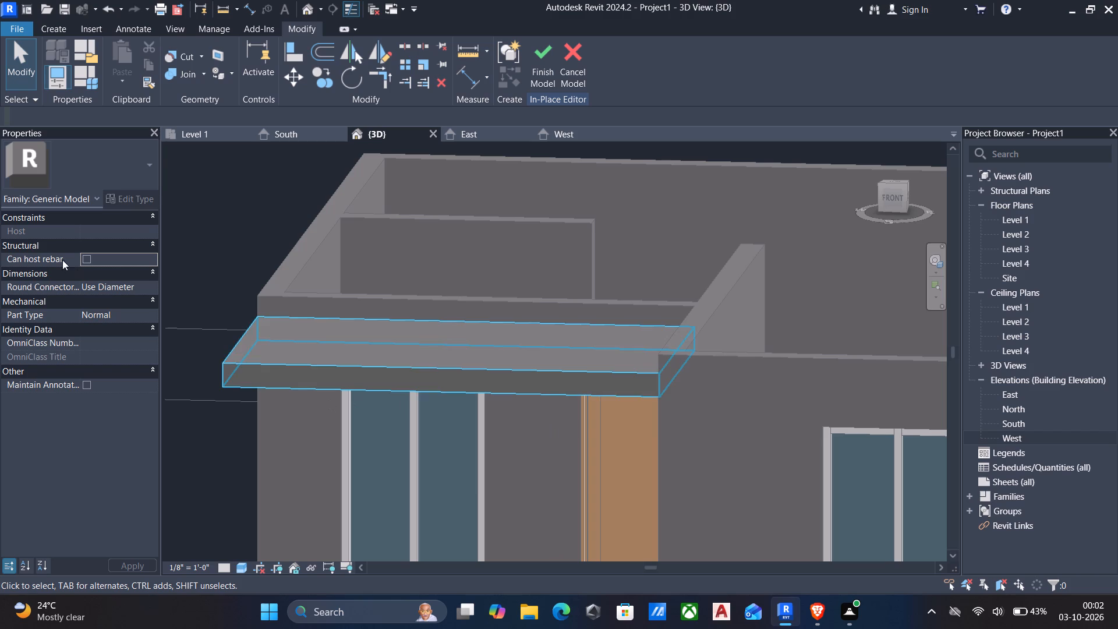
Start a new extrusion with the front face of the projecting wall with the three-panel window as its work plane.
{"action": "left_click", "coordinate": [51, 31]}
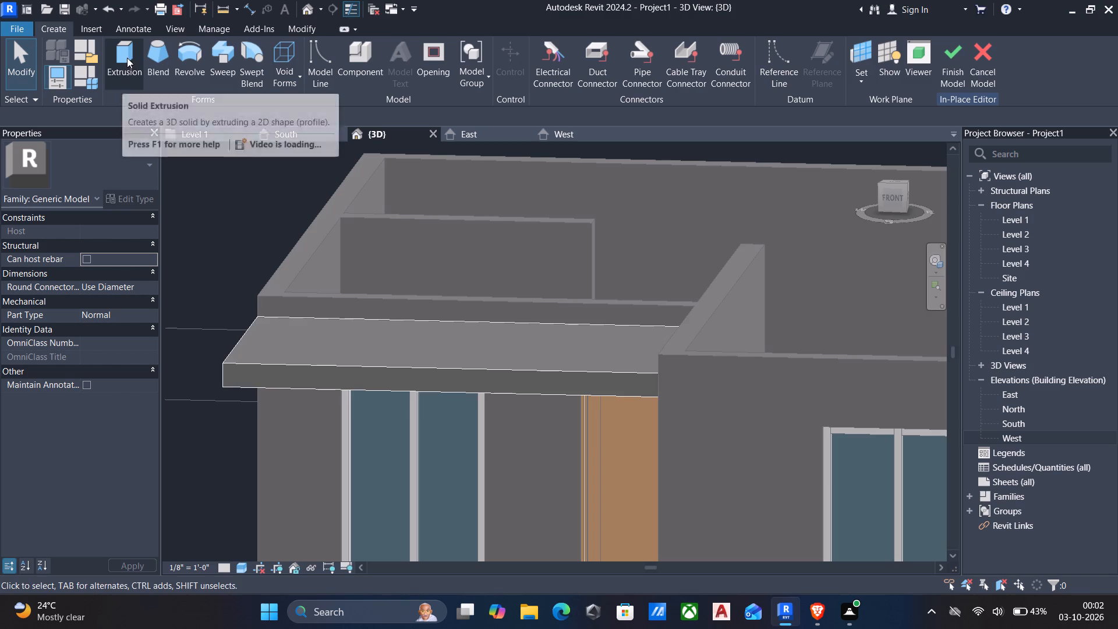
{"action": "left_click", "coordinate": [127, 58]}
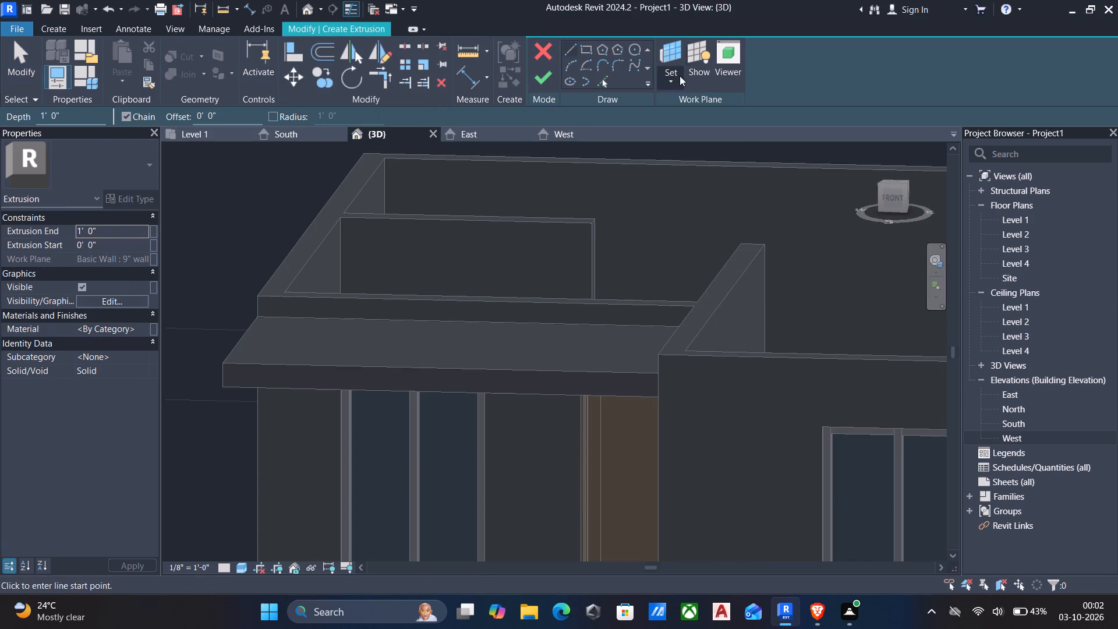
{"action": "left_click", "coordinate": [671, 84]}
{"action": "left_click", "coordinate": [673, 134]}
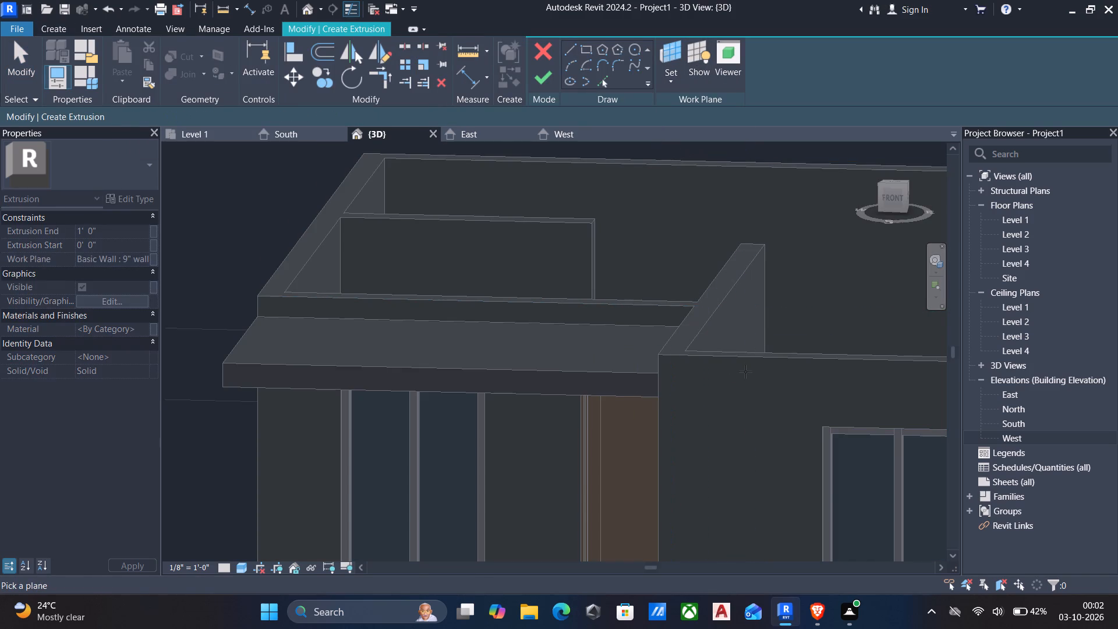
{"action": "scroll", "coordinate": [748, 366], "scroll_direction": "down", "scroll_amount": 4}
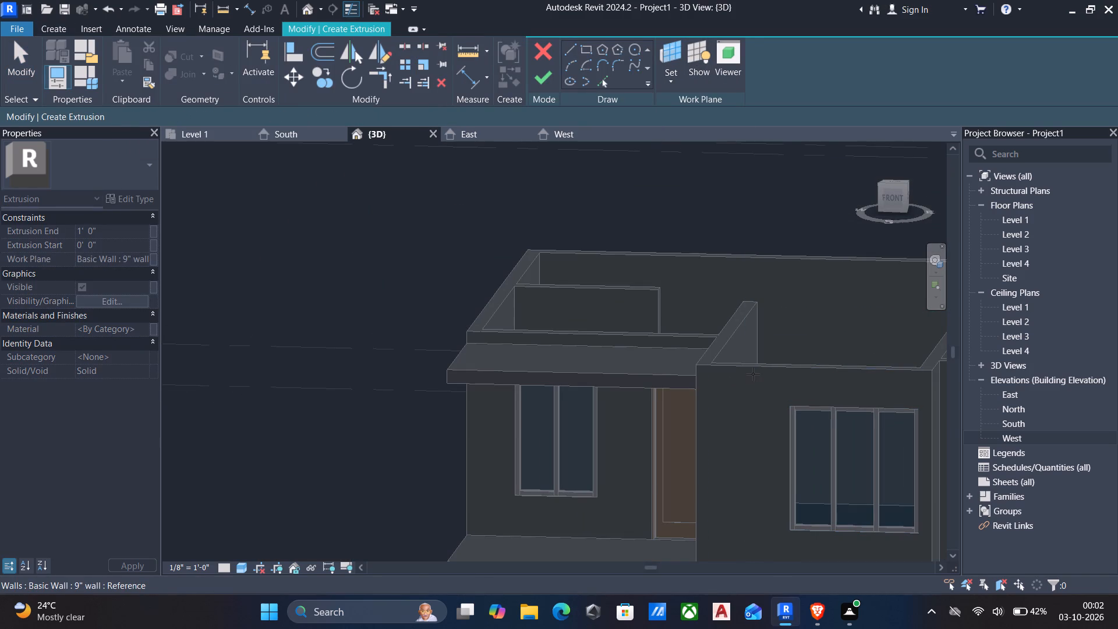
{"action": "middle_click_drag", "start_coordinate": [818, 397], "coordinate": [780, 333]}
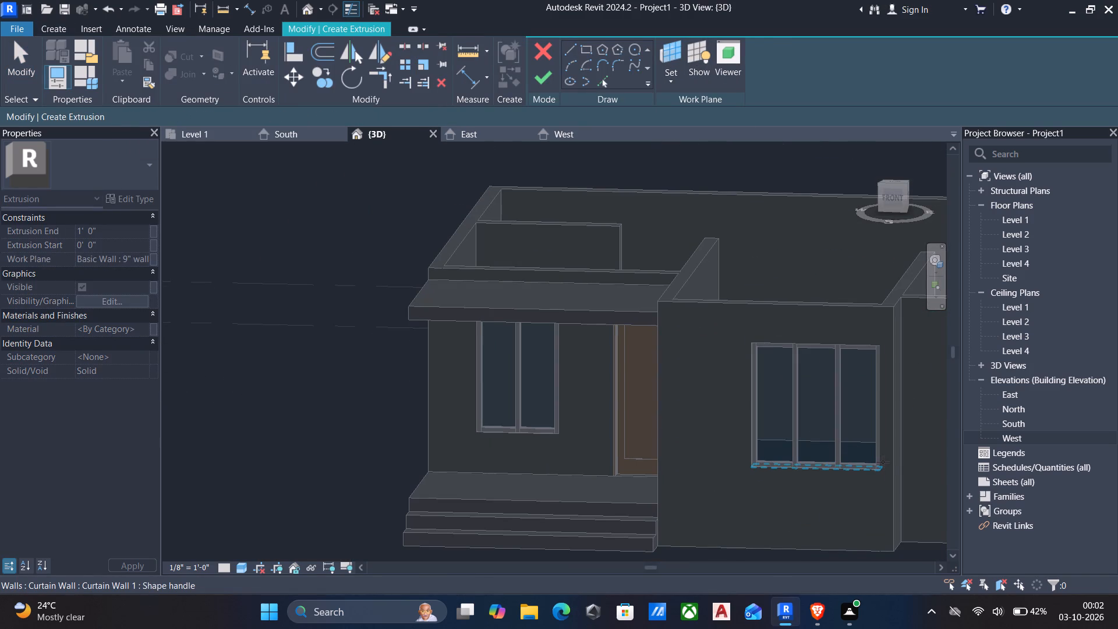
{"action": "left_click", "coordinate": [818, 552]}
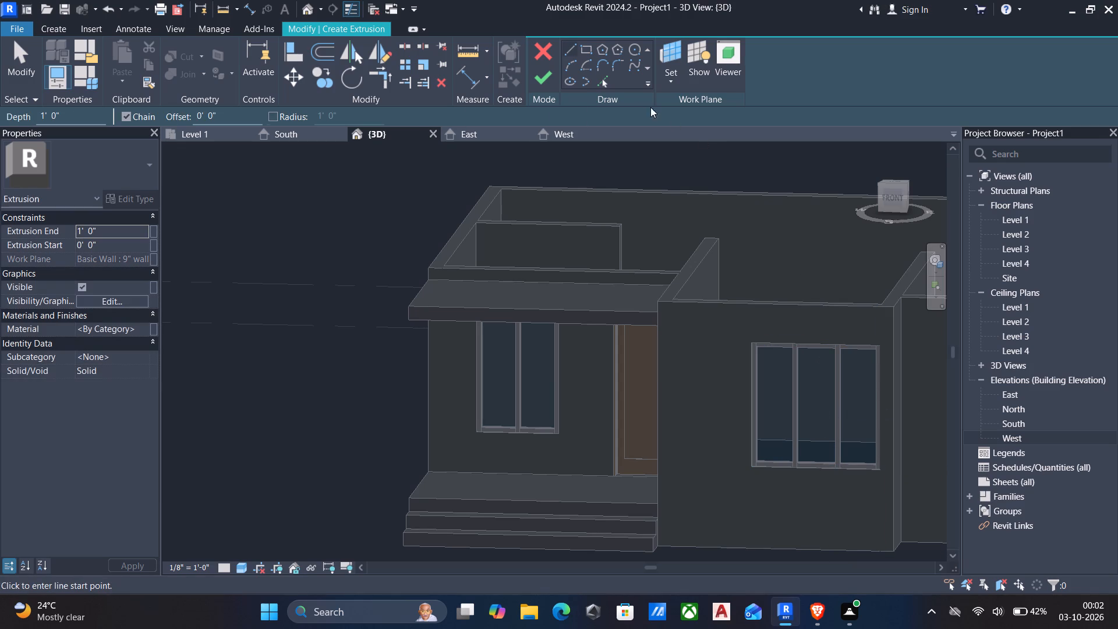
In the front view, sketch a 10' 10" by about 5 1/2" rectangle from the canopy's lower east corner to the three-panel window's east edge.
{"action": "left_click", "coordinate": [586, 51]}
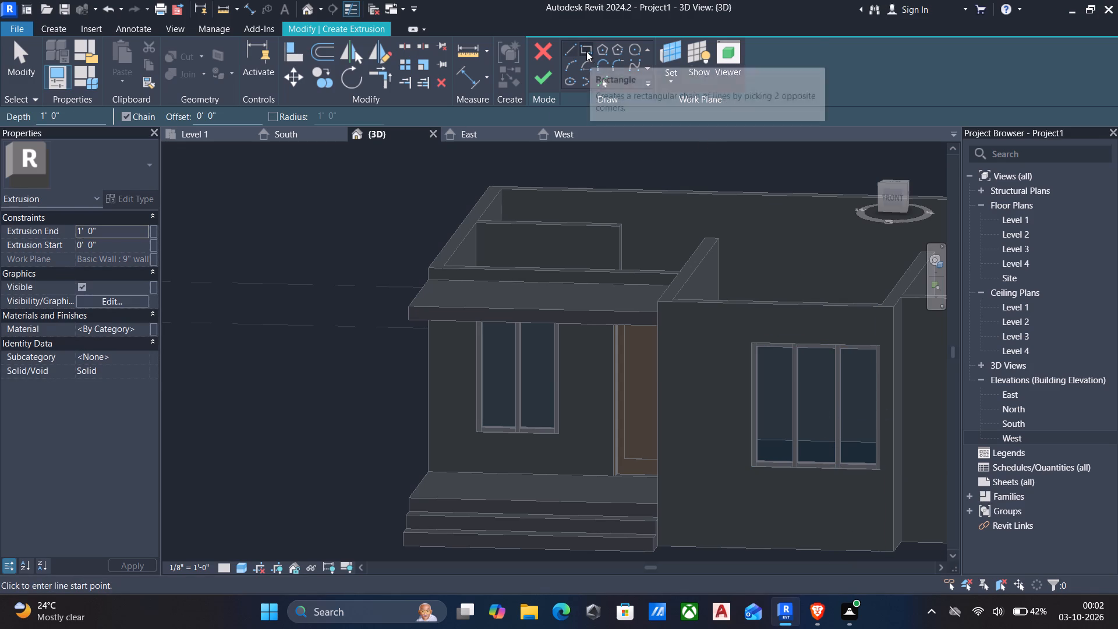
{"action": "left_click", "coordinate": [890, 201]}
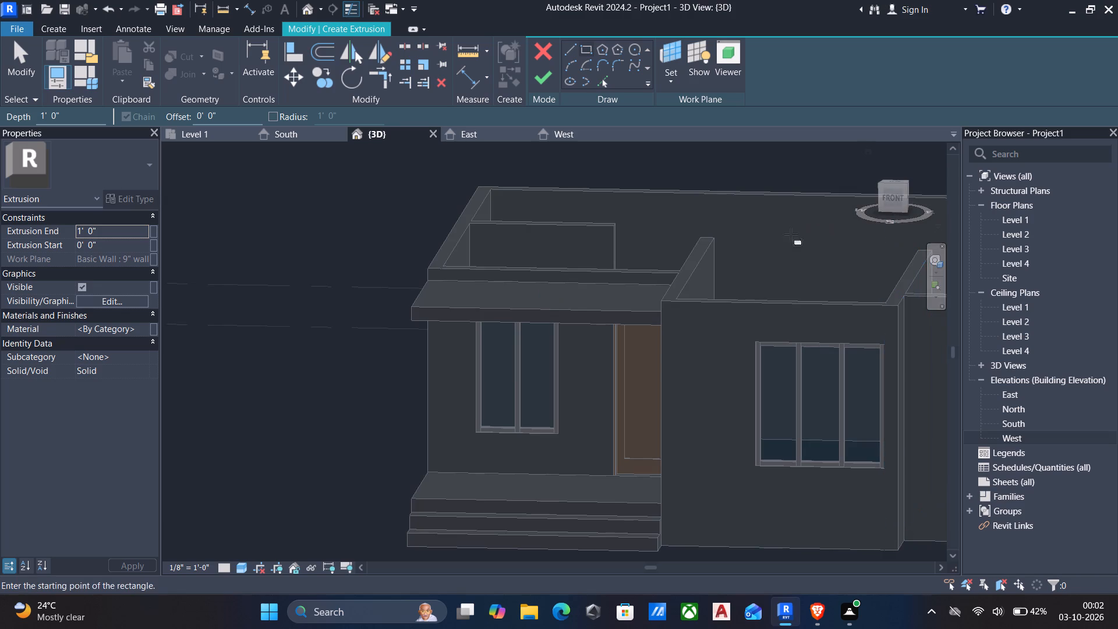
{"action": "left_click", "coordinate": [890, 201]}
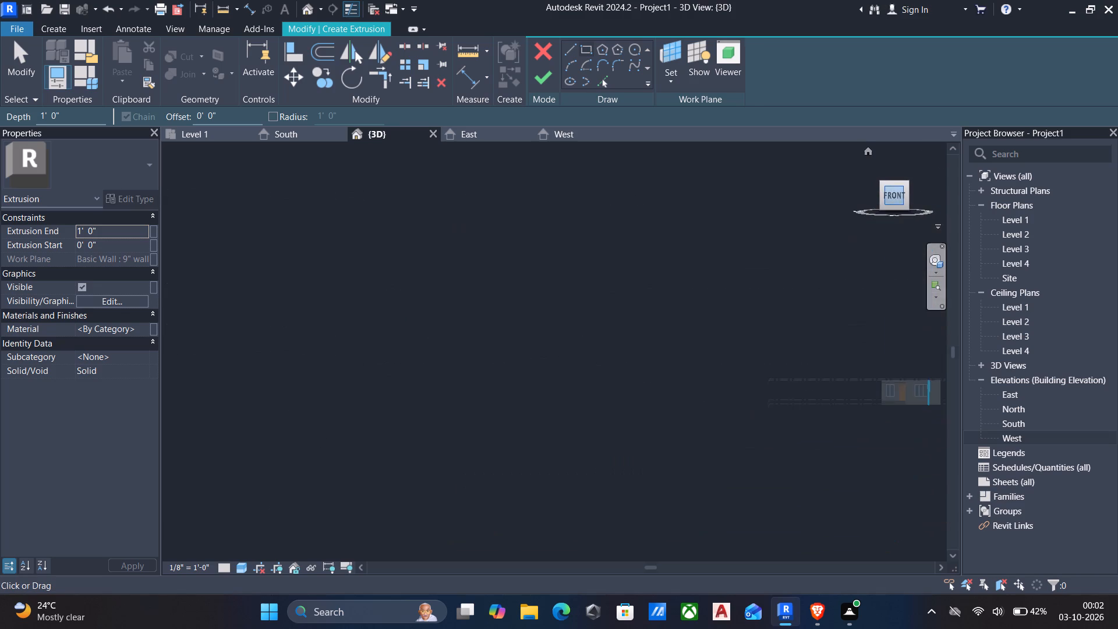
{"action": "scroll", "coordinate": [566, 382], "scroll_direction": "up", "scroll_amount": 5}
{"action": "scroll", "coordinate": [469, 275], "scroll_direction": "up", "scroll_amount": 5}
{"action": "scroll", "coordinate": [470, 273], "scroll_direction": "down", "scroll_amount": 1}
{"action": "scroll", "coordinate": [510, 333], "scroll_direction": "up", "scroll_amount": 4}
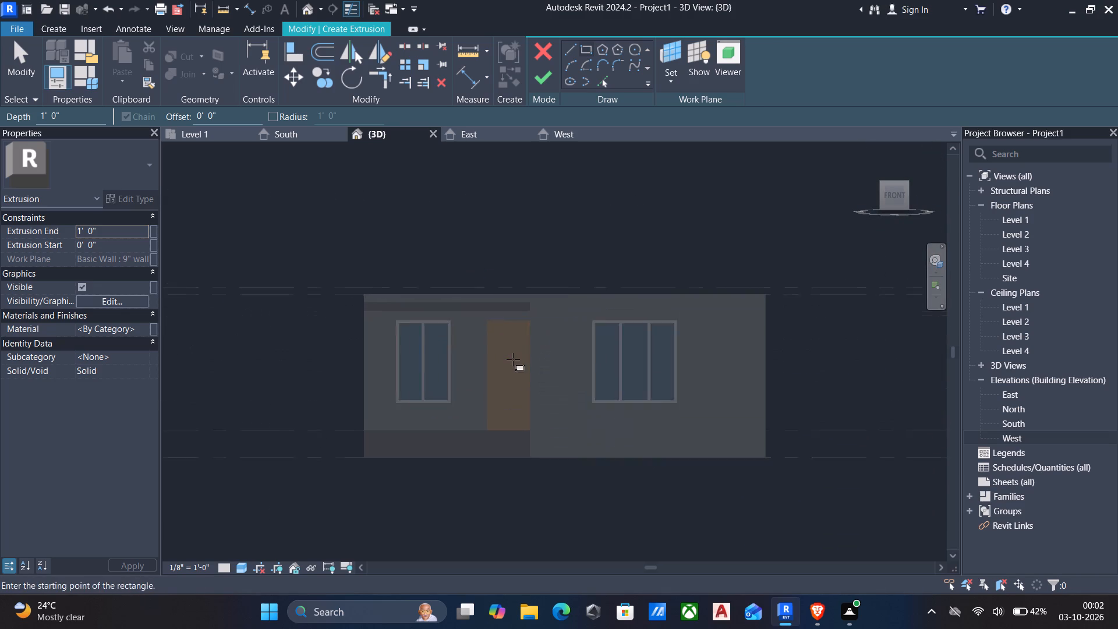
{"action": "scroll", "coordinate": [513, 359], "scroll_direction": "up", "scroll_amount": 7}
{"action": "scroll", "coordinate": [551, 299], "scroll_direction": "up", "scroll_amount": 6}
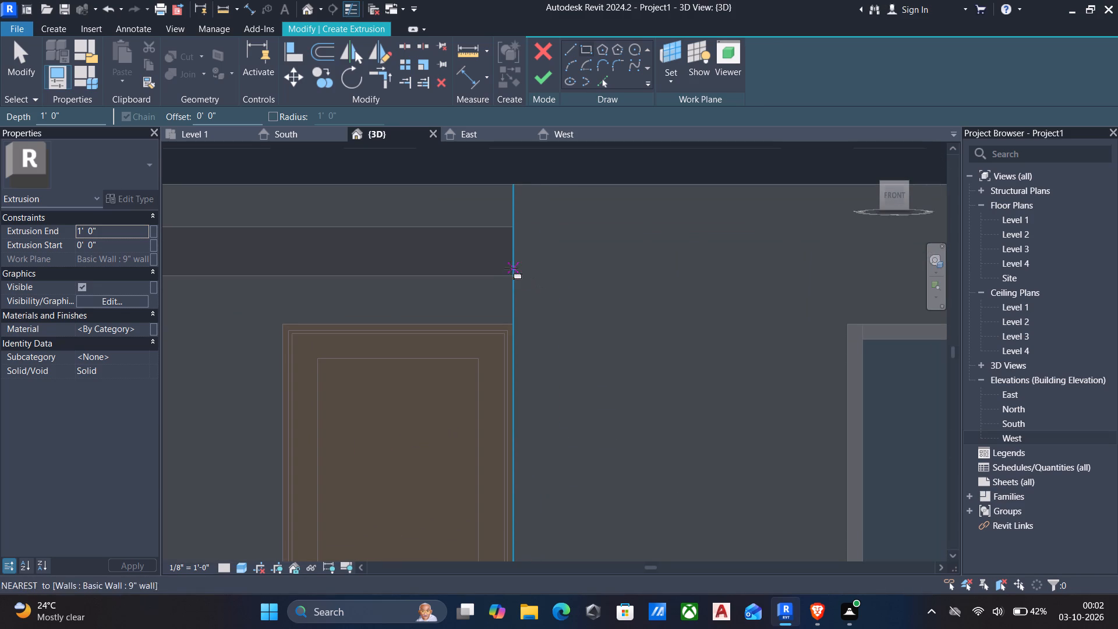
{"action": "left_click", "coordinate": [514, 281]}
{"action": "scroll", "coordinate": [640, 257], "scroll_direction": "down", "scroll_amount": 4}
{"action": "middle_click_drag", "start_coordinate": [635, 275], "coordinate": [625, 283]}
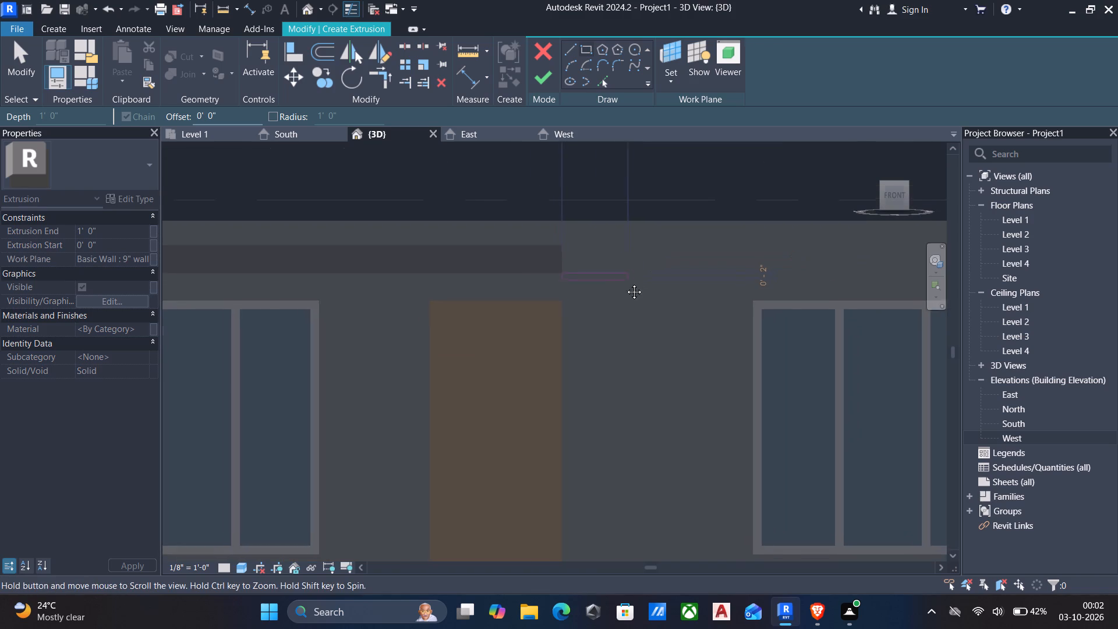
{"action": "middle_click_drag", "start_coordinate": [625, 283], "coordinate": [619, 284]}
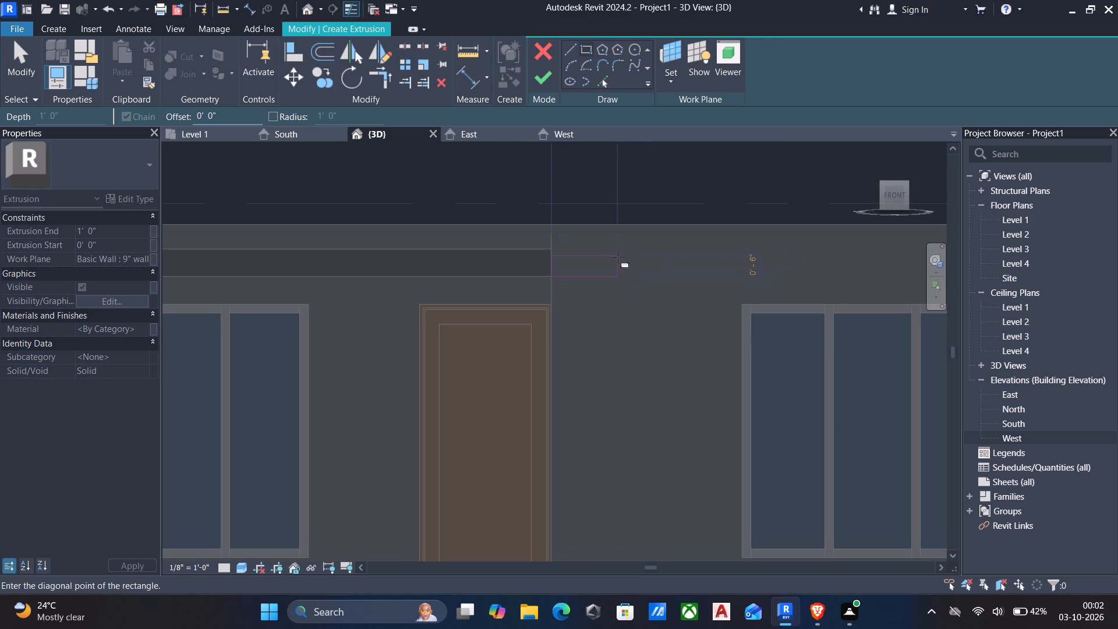
{"action": "middle_click_drag", "start_coordinate": [717, 282], "coordinate": [499, 309]}
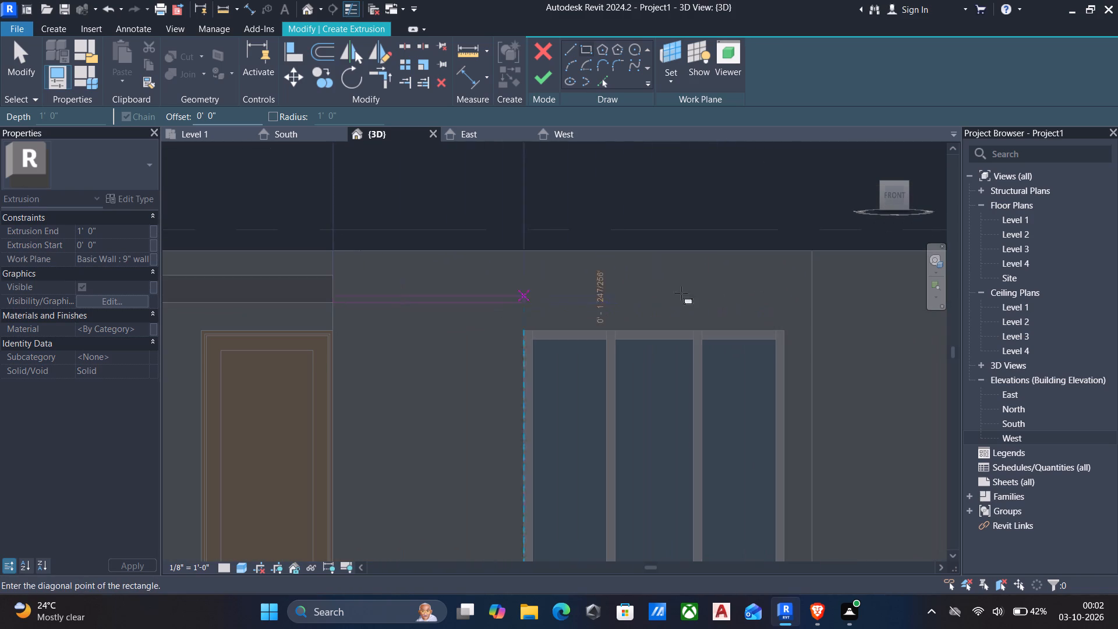
{"action": "scroll", "coordinate": [781, 306], "scroll_direction": "up", "scroll_amount": 3}
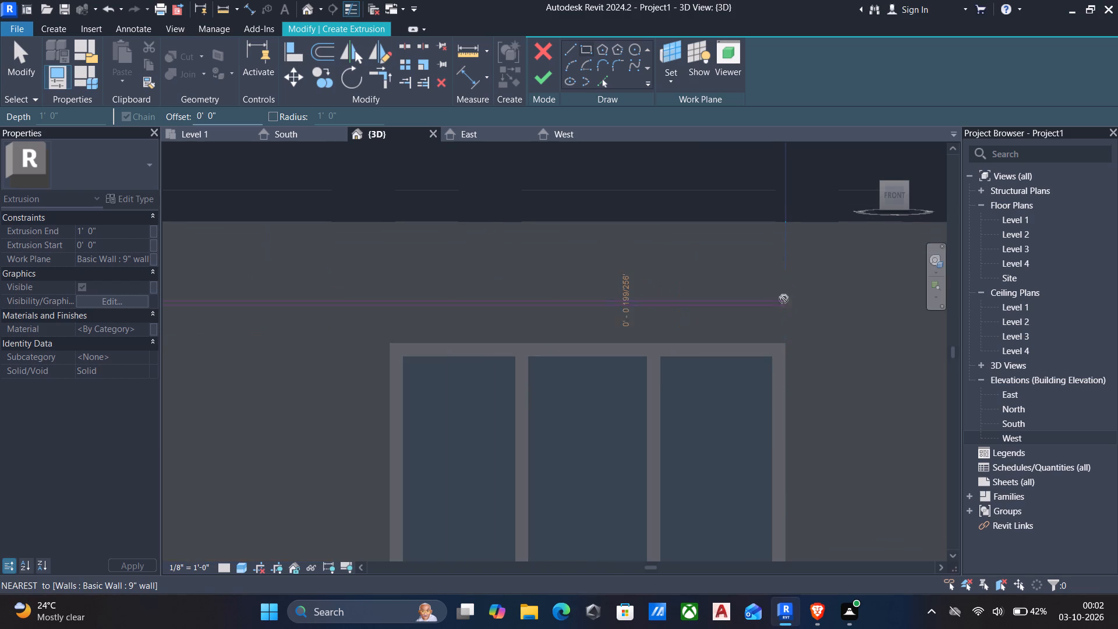
{"action": "left_click", "coordinate": [783, 272]}
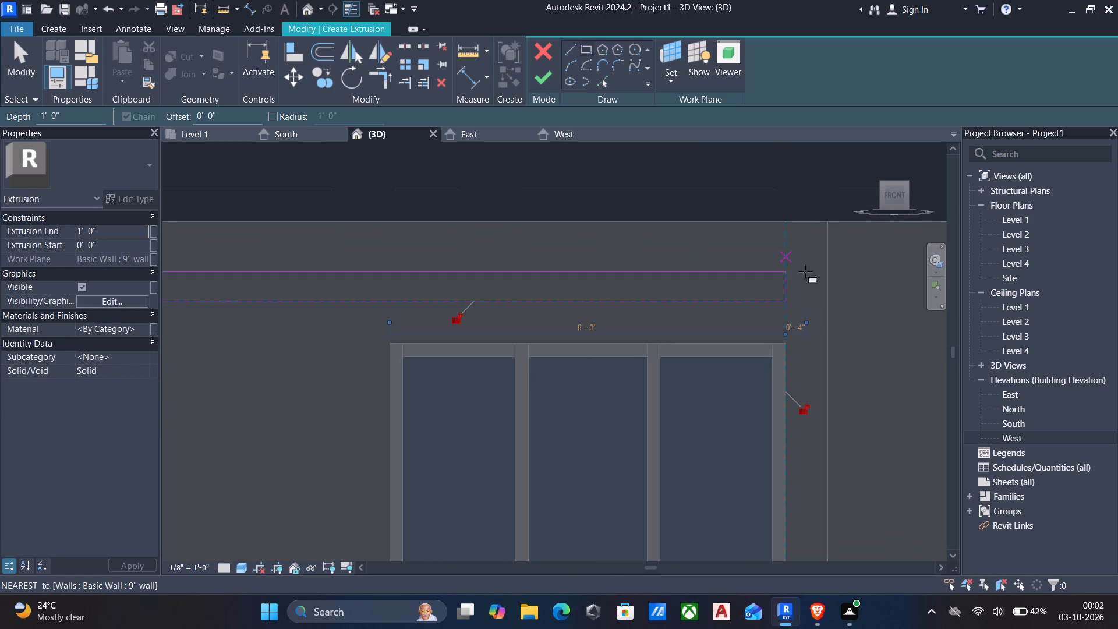
{"action": "scroll", "coordinate": [815, 310], "scroll_direction": "down", "scroll_amount": 2}
{"action": "middle_click_drag", "start_coordinate": [813, 323], "coordinate": [819, 323]}
{"action": "key", "text": "Escape"}
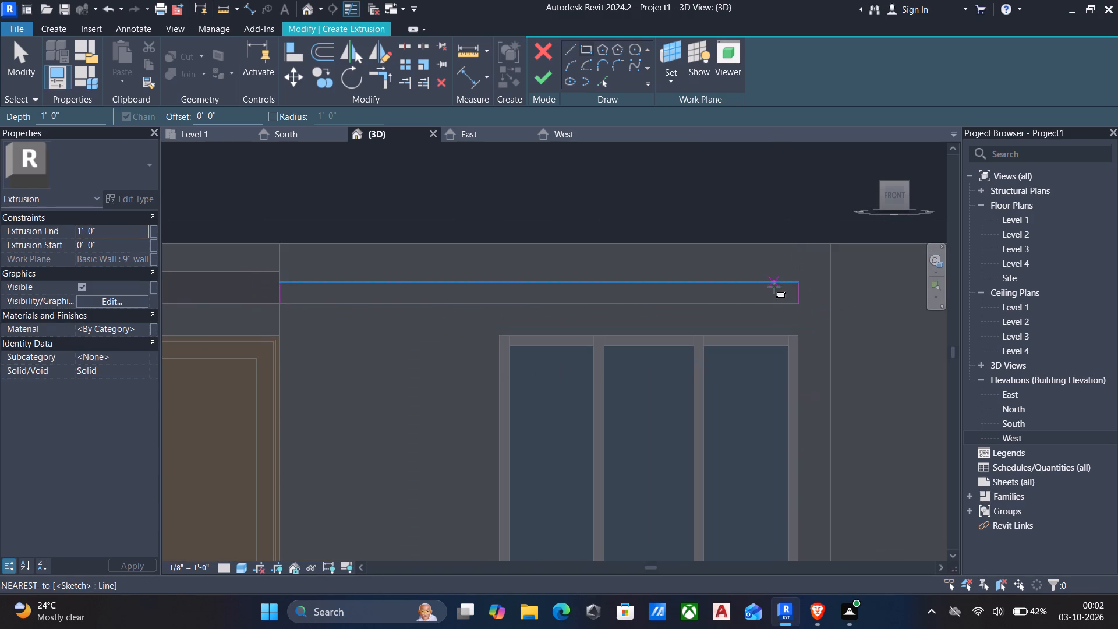
{"action": "key", "text": "Escape"}
Set the height of the rectangle above the three-panel window to 8".
{"action": "left_click", "coordinate": [760, 285]}
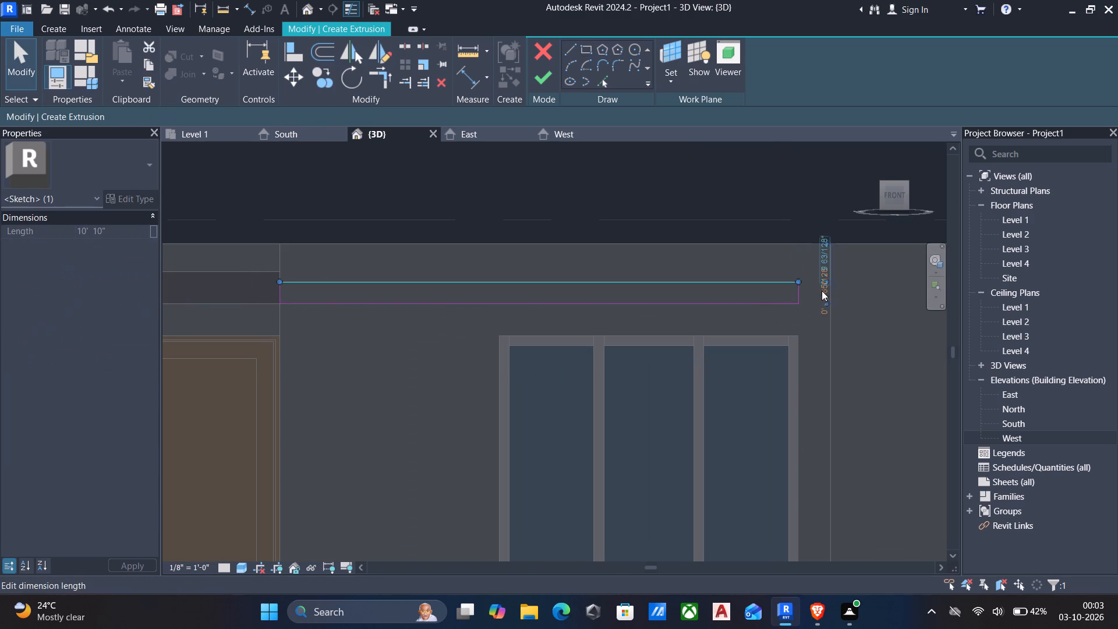
{"action": "left_click", "coordinate": [823, 288]}
{"action": "scroll", "coordinate": [824, 289], "scroll_direction": "up", "scroll_amount": 5}
{"action": "left_click", "coordinate": [838, 293]}
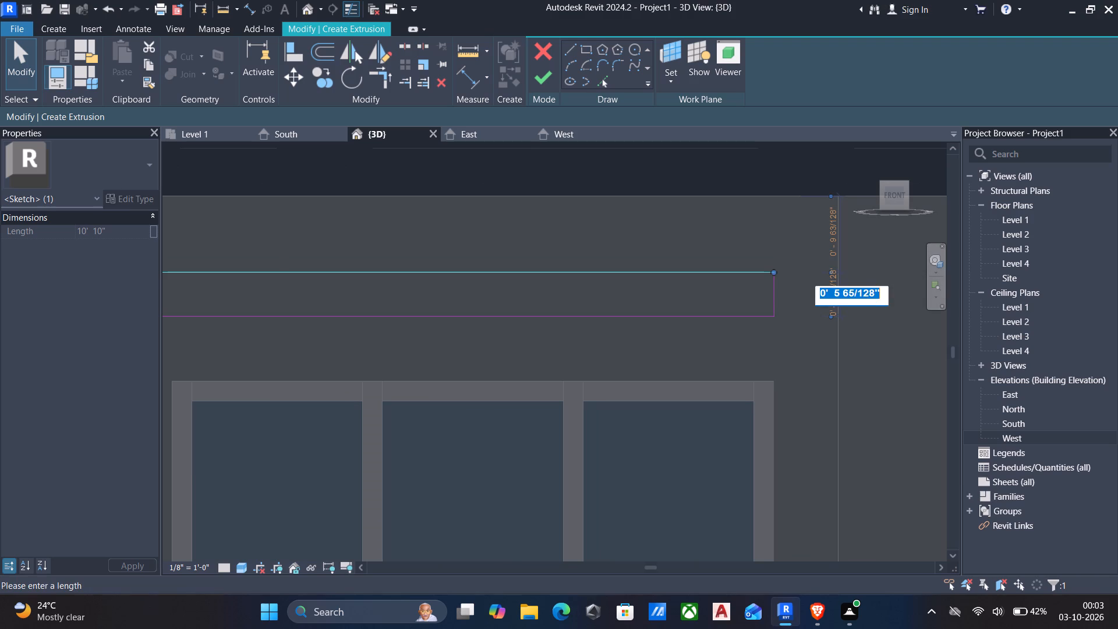
{"action": "key", "text": "8"}
{"action": "key", "text": "shift+quotedbl"}
{"action": "key", "text": "Return"}
Finish the sketch above the three-panel window as a 1' 0" deep extrusion.
{"action": "scroll", "coordinate": [838, 311], "scroll_direction": "down", "scroll_amount": 4}
{"action": "scroll", "coordinate": [827, 364], "scroll_direction": "down", "scroll_amount": 4}
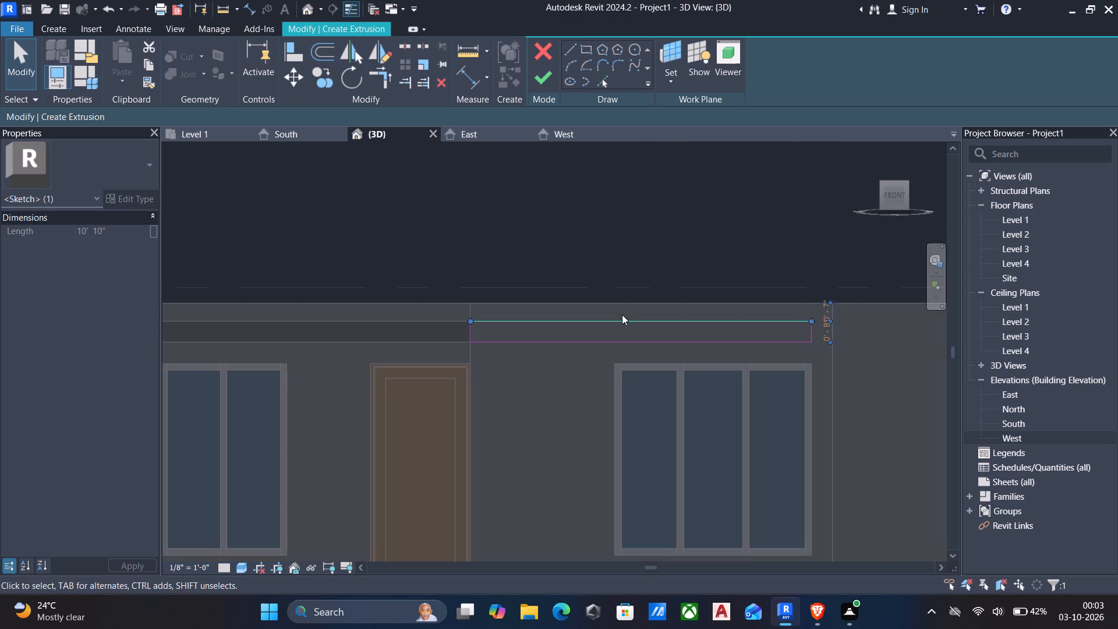
{"action": "scroll", "coordinate": [622, 335], "scroll_direction": "down", "scroll_amount": 3}
{"action": "middle_click_drag", "start_coordinate": [622, 363], "coordinate": [698, 352]}
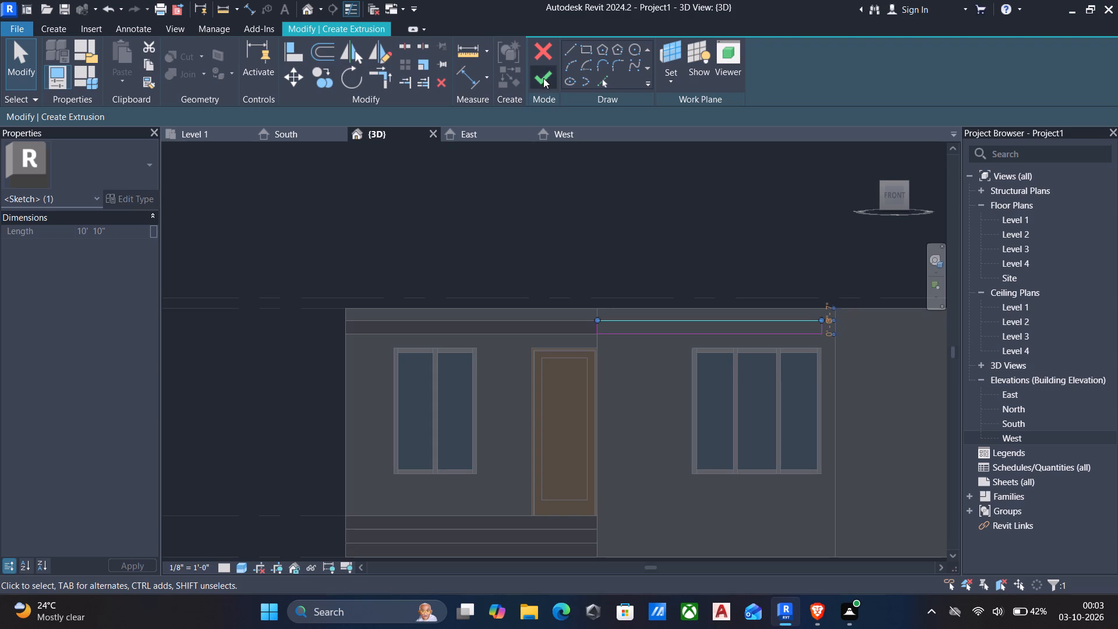
{"action": "left_click", "coordinate": [544, 81]}
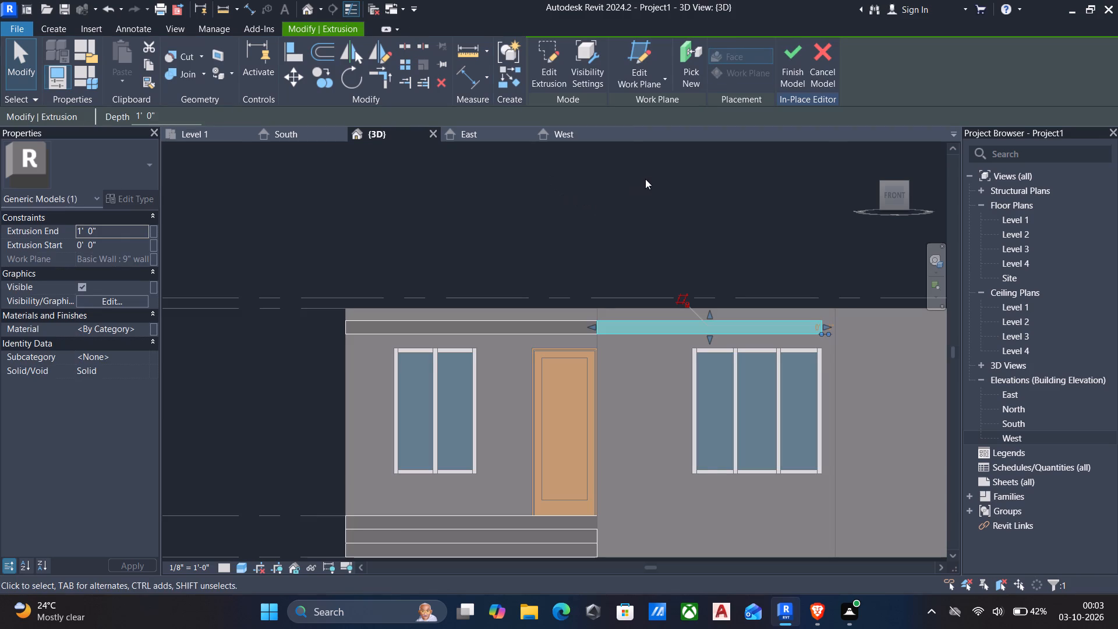
{"action": "scroll", "coordinate": [652, 195], "scroll_direction": "down", "scroll_amount": 2}
{"action": "middle_click_drag", "start_coordinate": [651, 214], "coordinate": [578, 285], "text": "shift"}
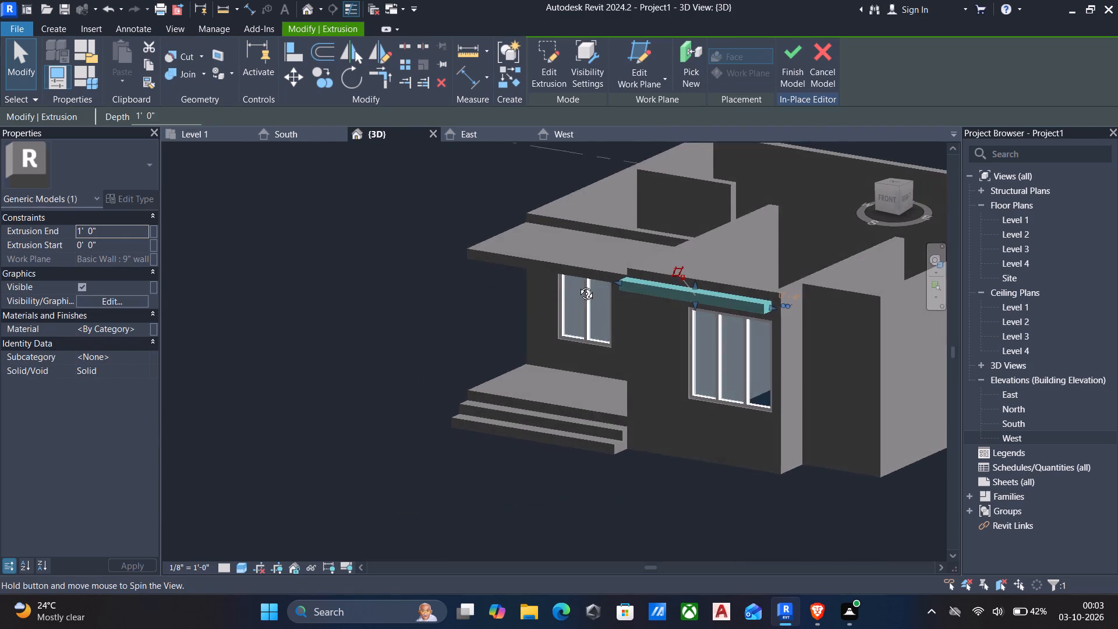
{"action": "middle_click_drag", "start_coordinate": [578, 285], "coordinate": [575, 291], "text": "shift"}
{"action": "middle_click_drag", "start_coordinate": [611, 335], "coordinate": [590, 300]}
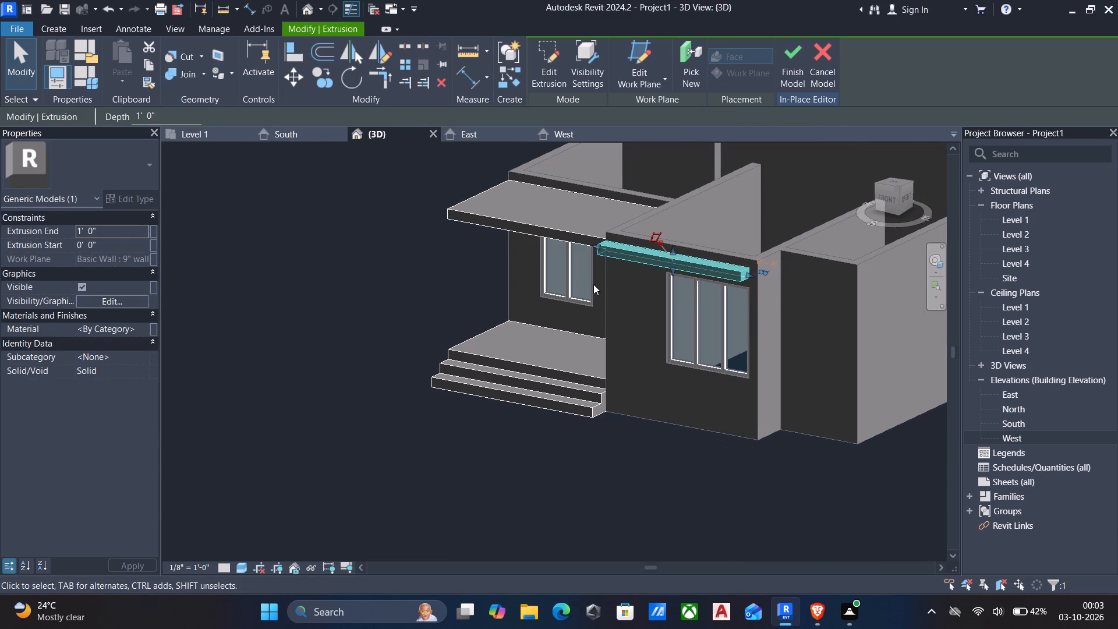
Set the extrusion end of the canopy above the three-panel window to 2' 0".
{"action": "scroll", "coordinate": [599, 281], "scroll_direction": "up", "scroll_amount": 5}
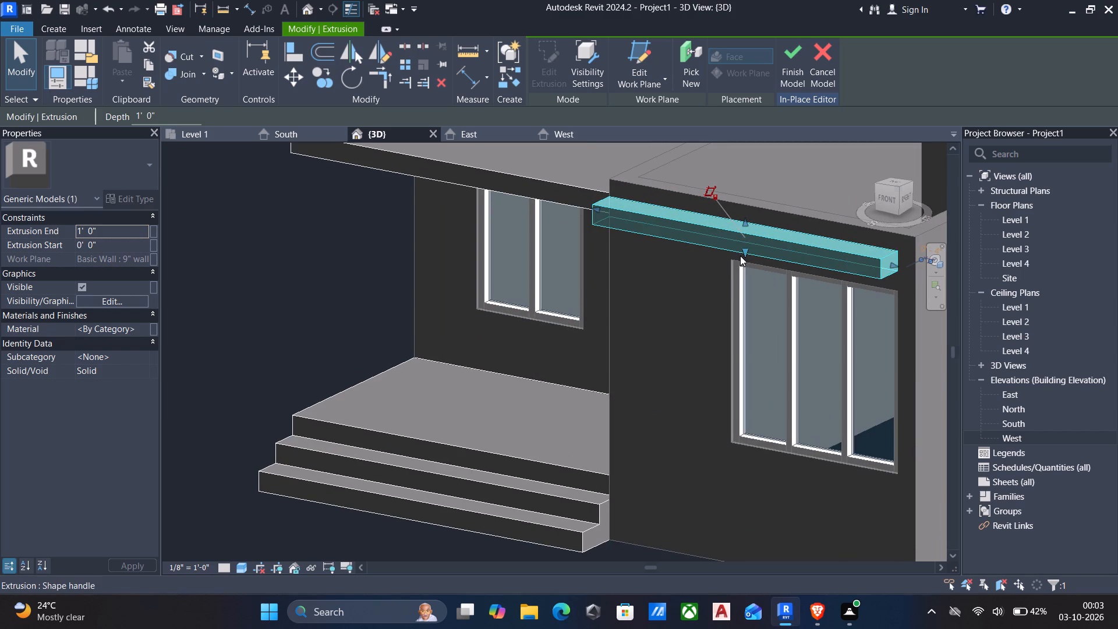
{"action": "key", "text": "Escape"}
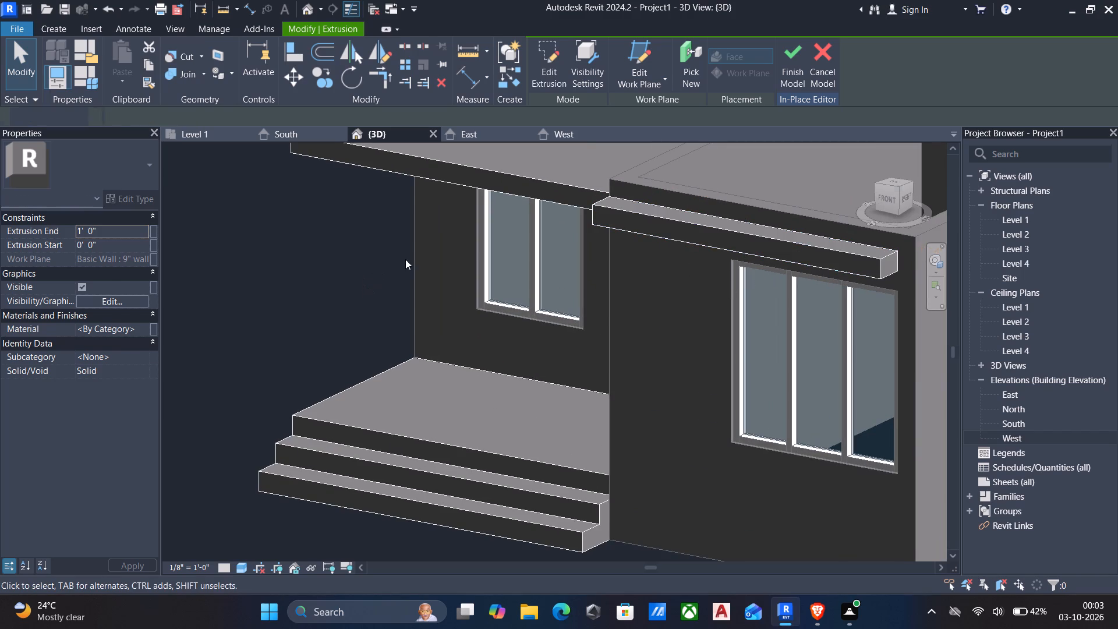
{"action": "left_click", "coordinate": [674, 227]}
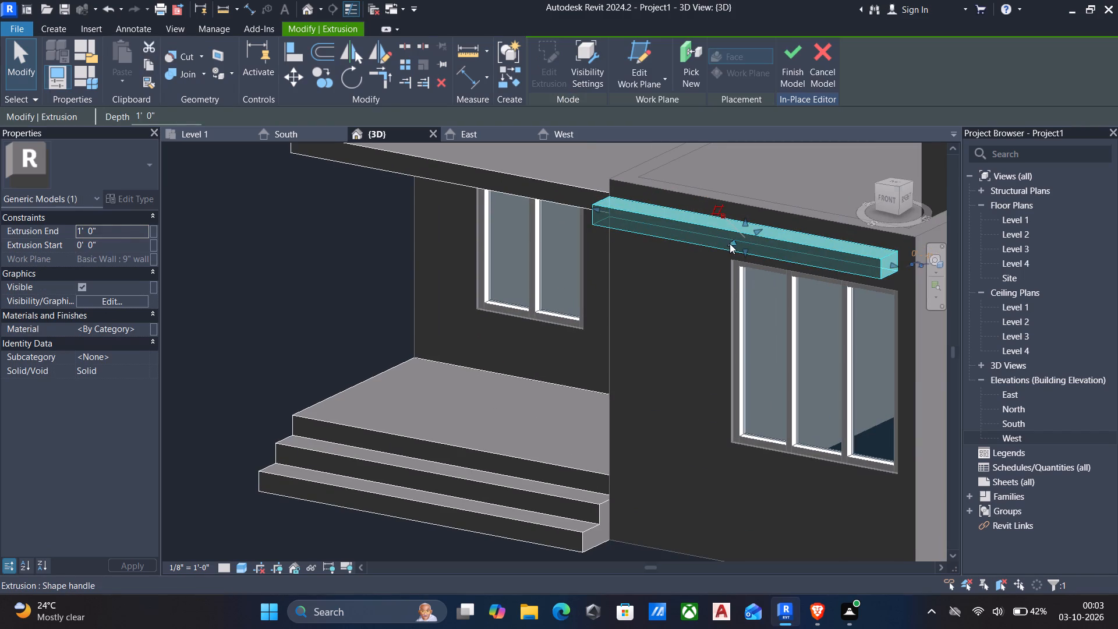
{"action": "left_click_drag", "start_coordinate": [733, 243], "coordinate": [705, 287]}
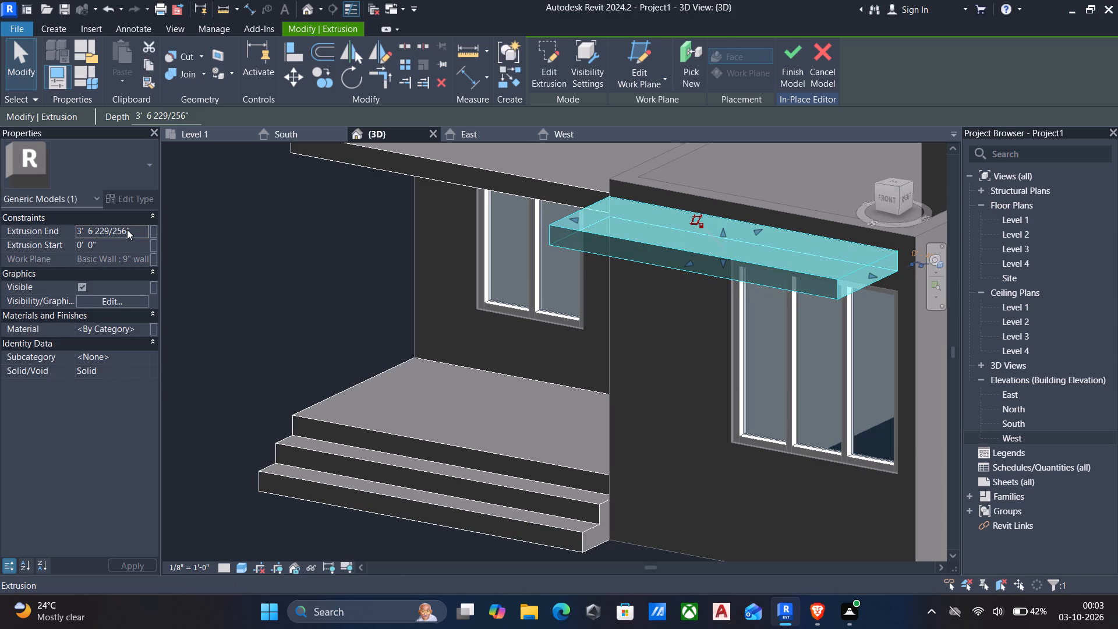
{"action": "left_click", "coordinate": [136, 229]}
{"action": "left_click_drag", "start_coordinate": [136, 229], "coordinate": [0, 221]}
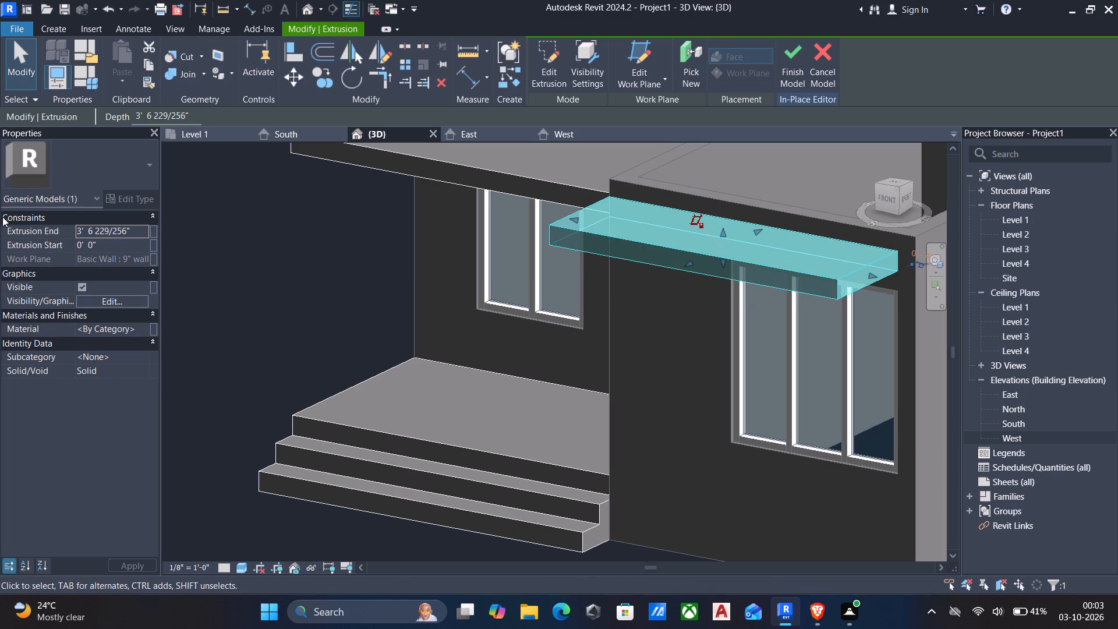
{"action": "left_click", "coordinate": [146, 229]}
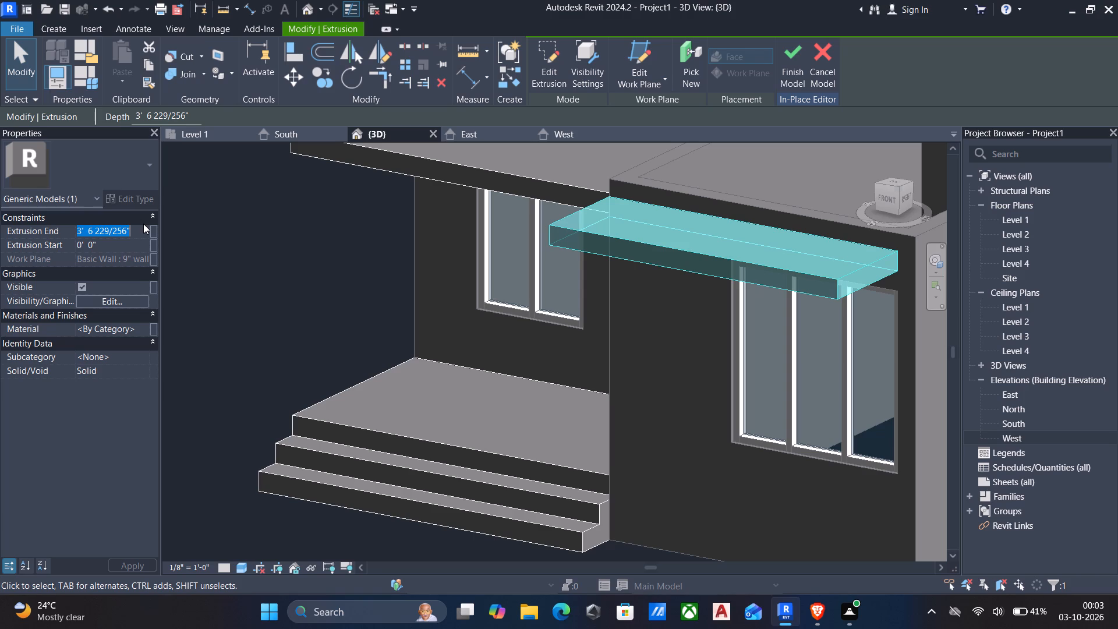
{"action": "type", "text": "2'"}
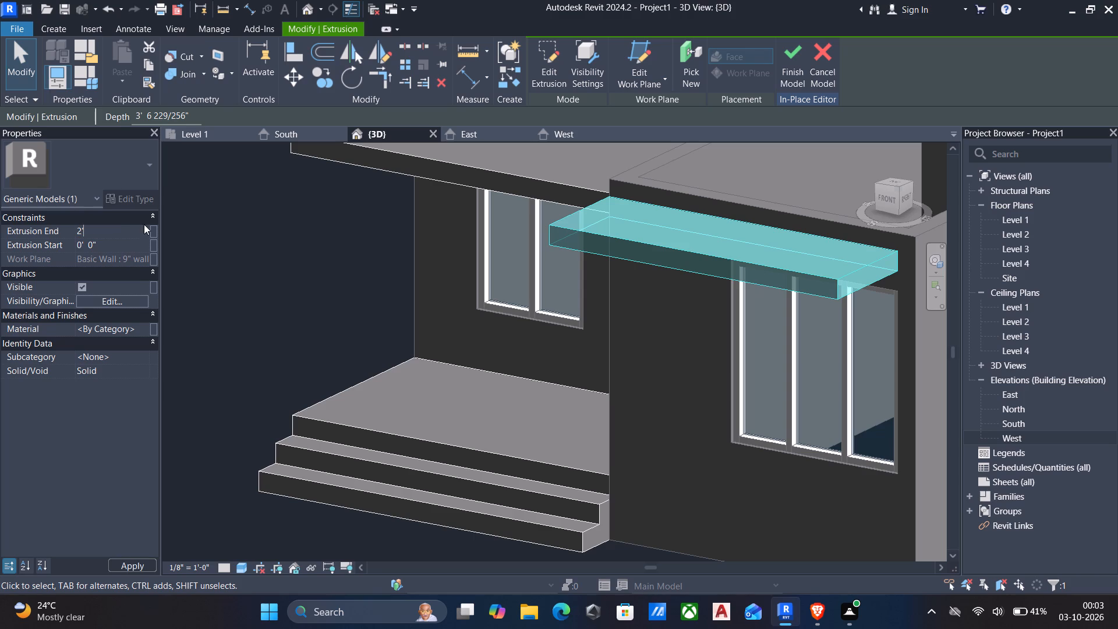
{"action": "key", "text": "Return"}
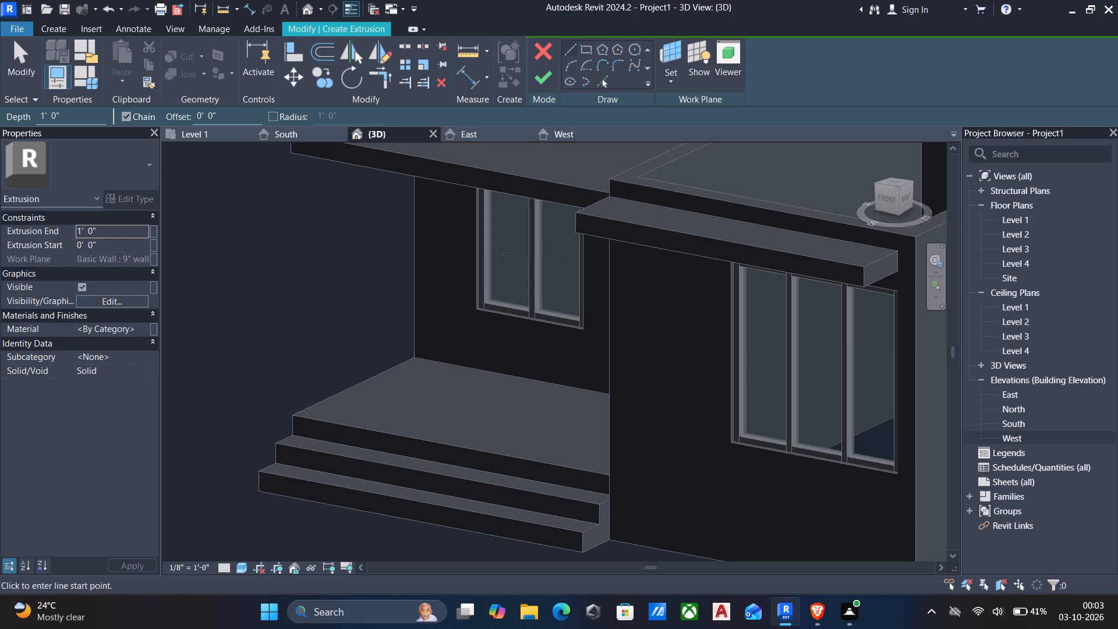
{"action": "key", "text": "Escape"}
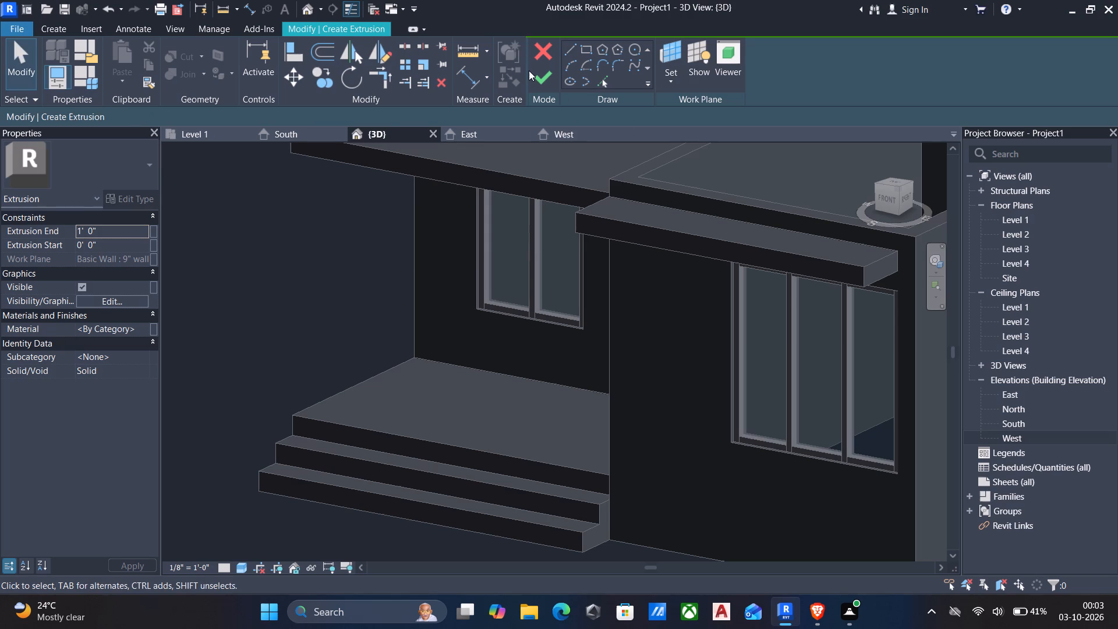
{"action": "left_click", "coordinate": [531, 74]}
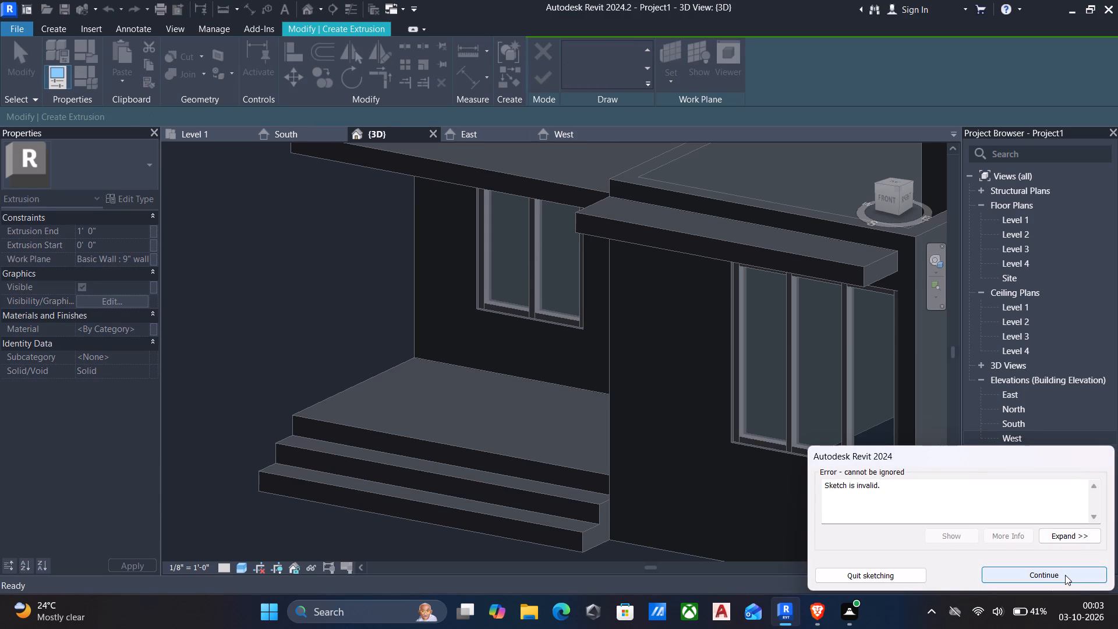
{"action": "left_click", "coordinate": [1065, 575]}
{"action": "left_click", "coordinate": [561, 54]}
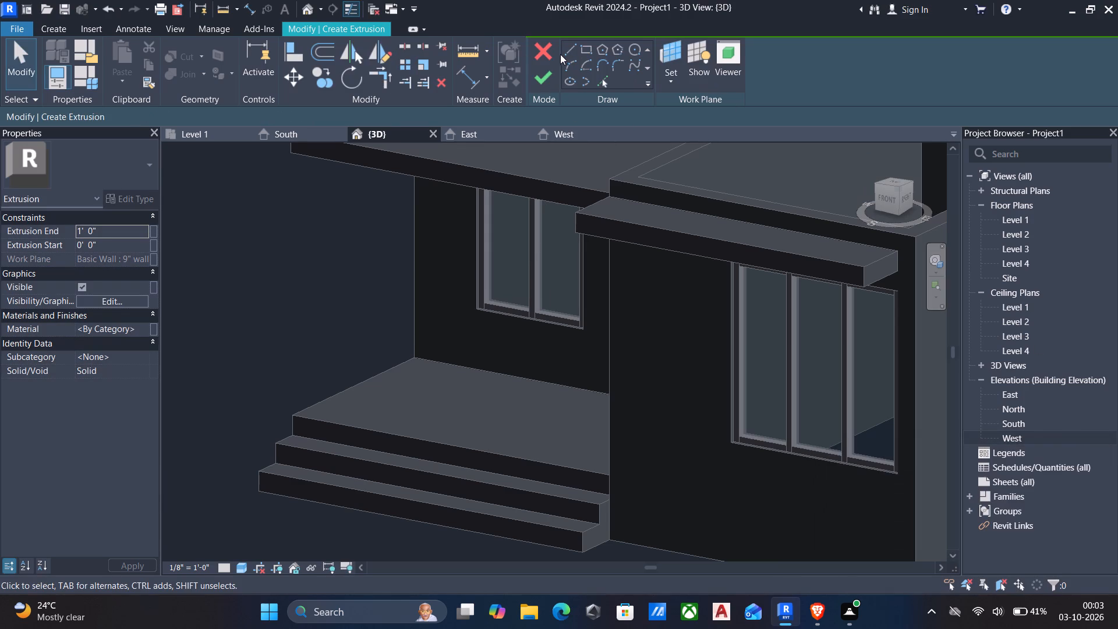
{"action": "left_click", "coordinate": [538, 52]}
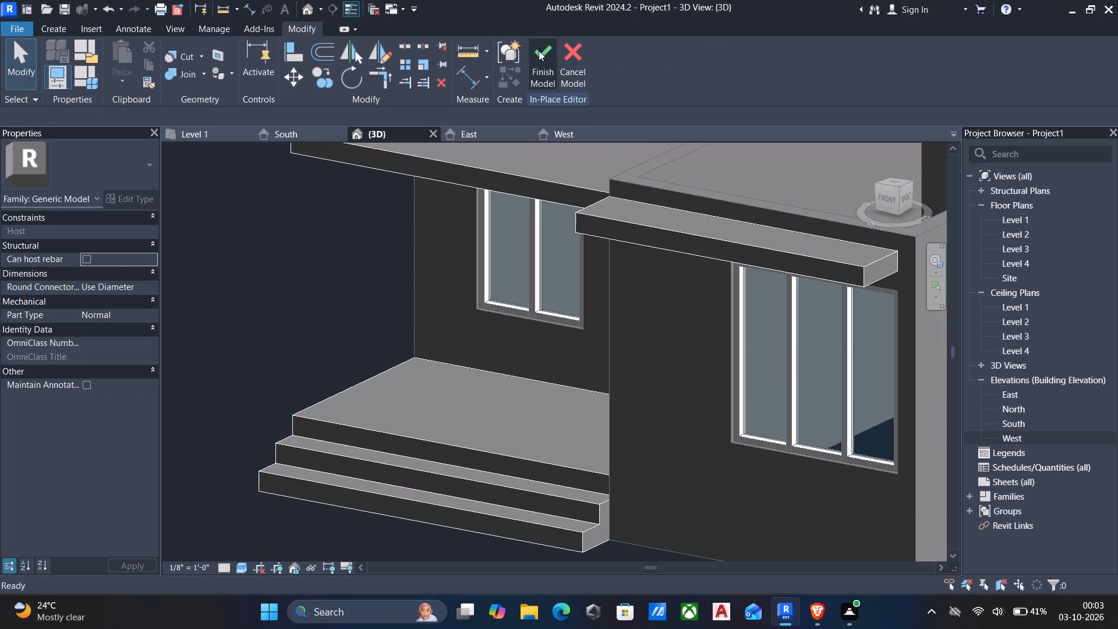
Finish the in-place model containing the entrance steps and both canopies.
{"action": "left_click", "coordinate": [709, 248]}
{"action": "left_click", "coordinate": [709, 242]}
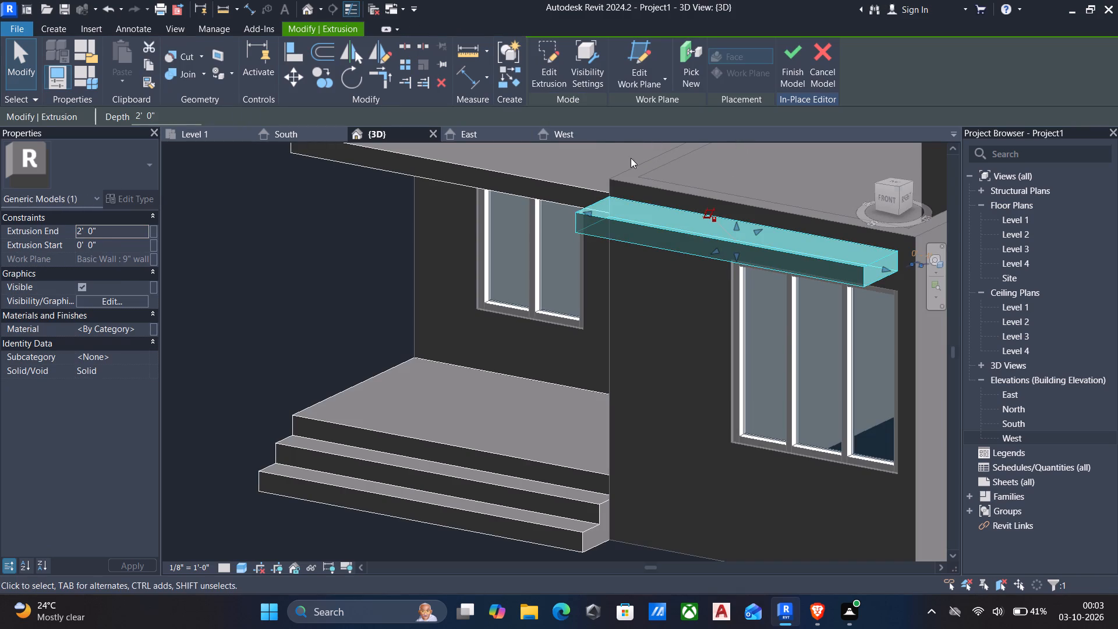
{"action": "left_click", "coordinate": [800, 49]}
{"action": "middle_click_drag", "start_coordinate": [792, 64], "coordinate": [852, 62]}
{"action": "key", "text": "Escape"}
{"action": "key", "text": "Escape"}
Align the entrance canopy's front face with the front face of the canopy above the three-panel window.
{"action": "scroll", "coordinate": [852, 62], "scroll_direction": "down", "scroll_amount": 2}
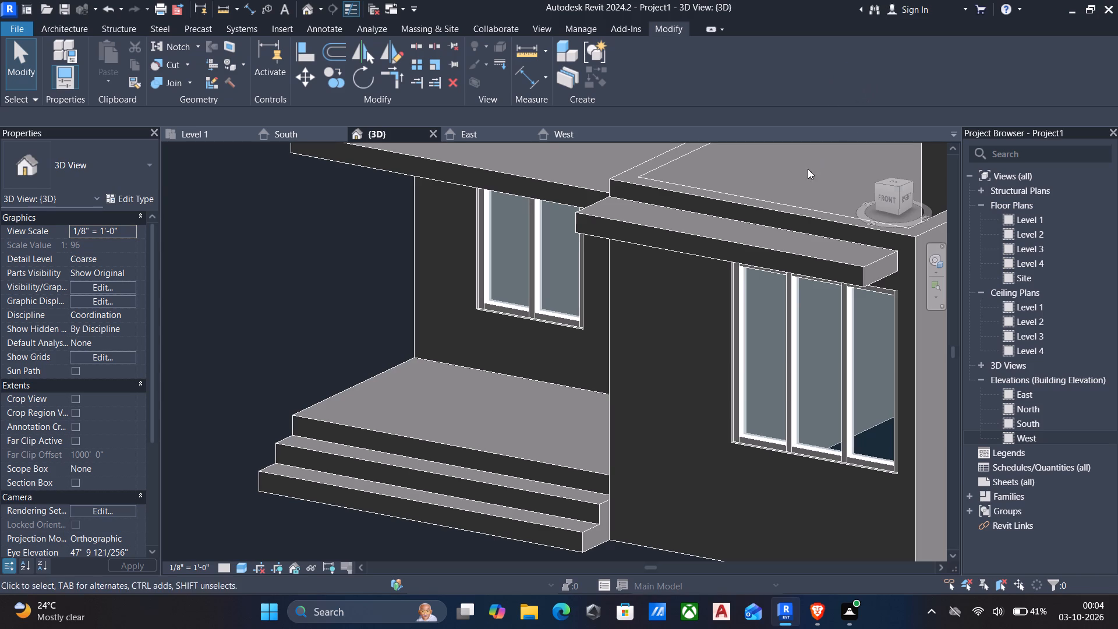
{"action": "middle_click_drag", "start_coordinate": [807, 177], "coordinate": [871, 164], "text": "shift"}
{"action": "scroll", "coordinate": [871, 160], "scroll_direction": "down", "scroll_amount": 4, "text": "shift"}
{"action": "middle_click_drag", "start_coordinate": [804, 218], "coordinate": [843, 197]}
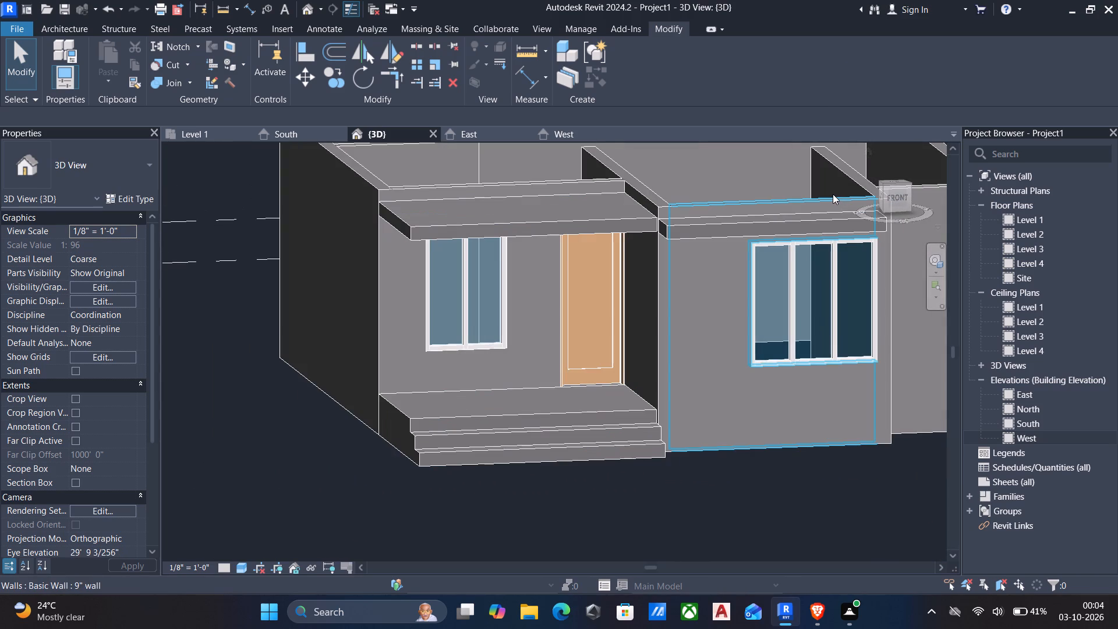
{"action": "key", "text": "a"}
{"action": "key", "text": "l"}
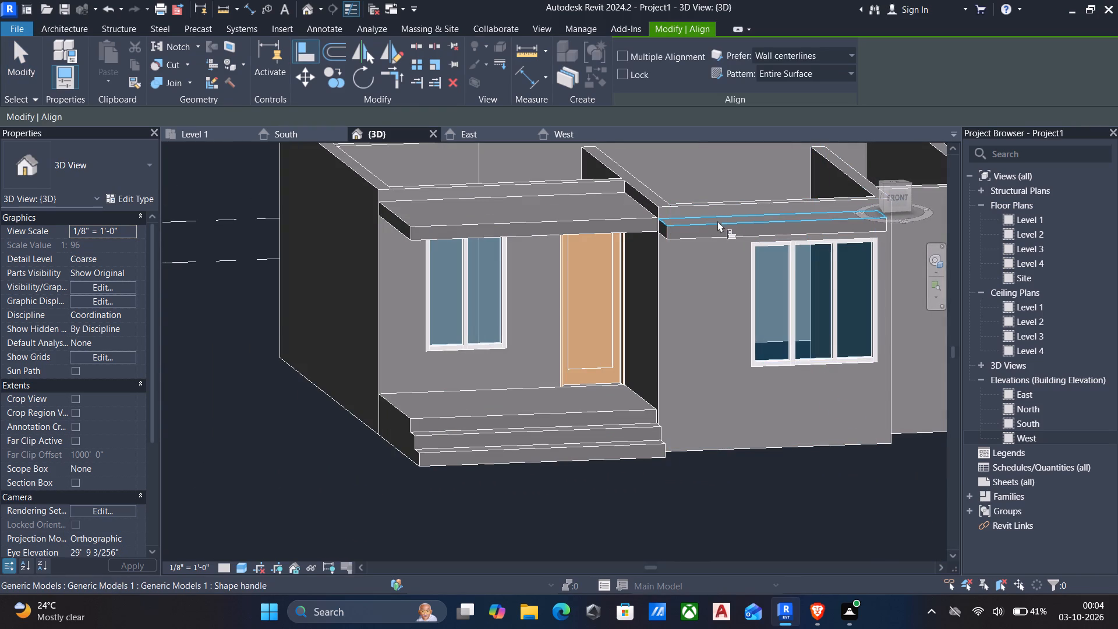
{"action": "left_click", "coordinate": [713, 230]}
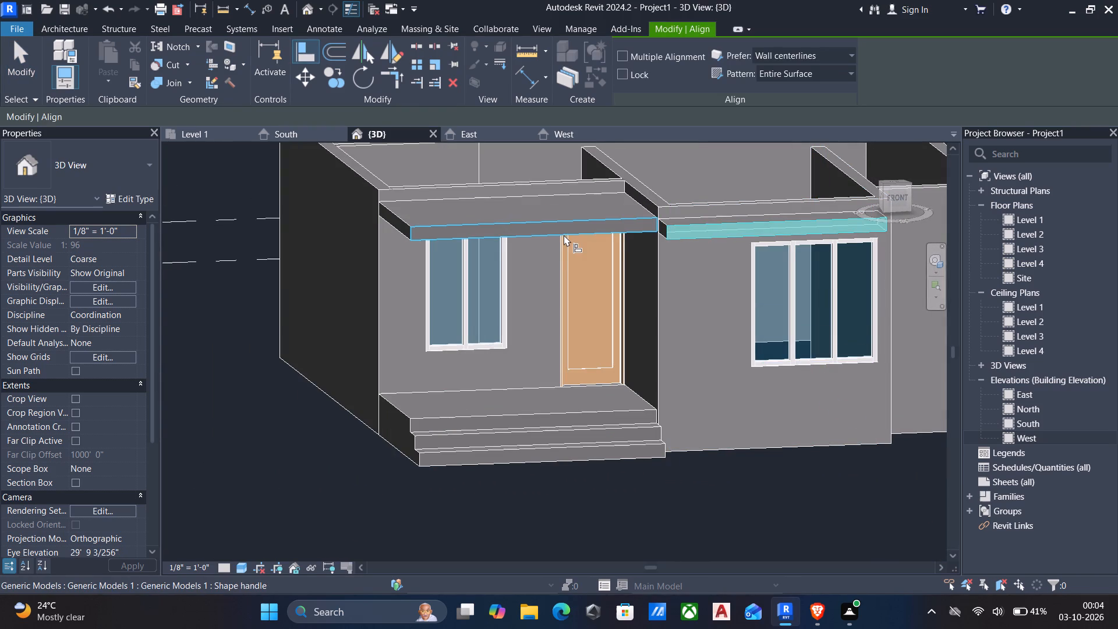
{"action": "left_click", "coordinate": [564, 235]}
{"action": "key", "text": "Escape"}
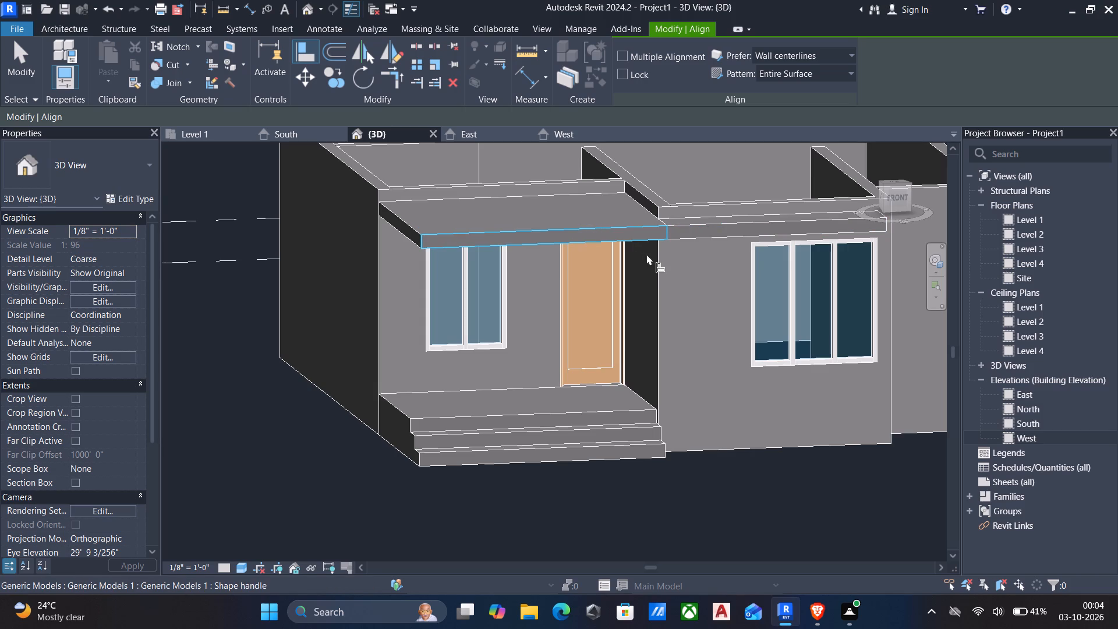
{"action": "scroll", "coordinate": [647, 256], "scroll_direction": "up", "scroll_amount": 1, "text": "shift"}
{"action": "middle_click_drag", "start_coordinate": [647, 259], "coordinate": [580, 263], "text": "shift"}
{"action": "scroll", "coordinate": [580, 255], "scroll_direction": "down", "scroll_amount": 3}
{"action": "middle_click_drag", "start_coordinate": [593, 257], "coordinate": [584, 259], "text": "shift"}
{"action": "key", "text": "Escape"}
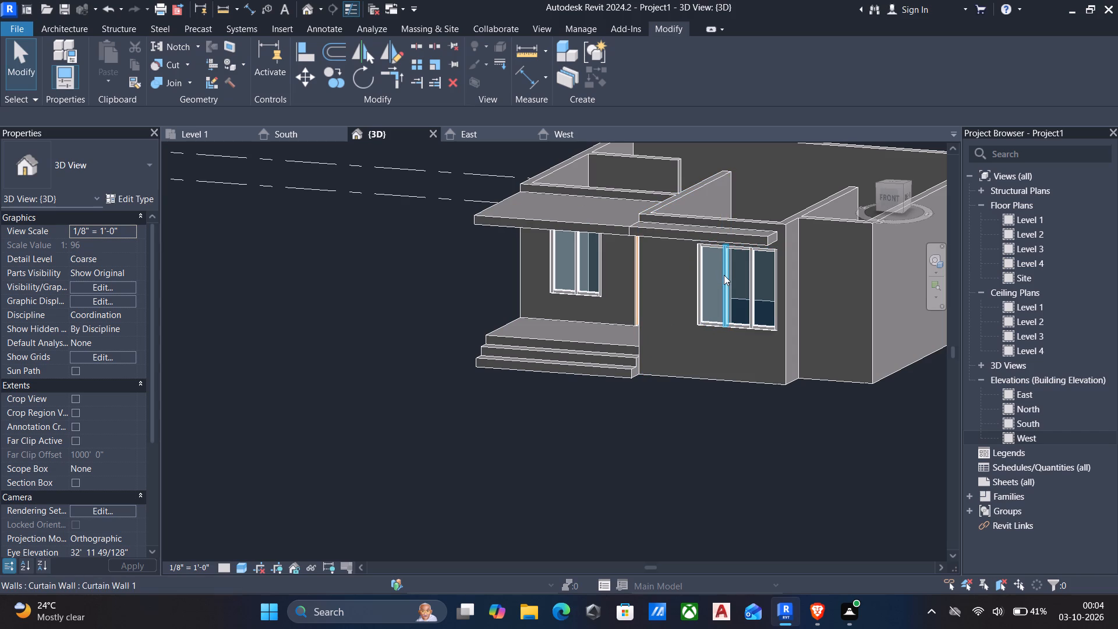
Reopen the in-place model and start a new extrusion with the front face at the projecting wall's east corner as its work plane.
{"action": "left_click", "coordinate": [759, 238]}
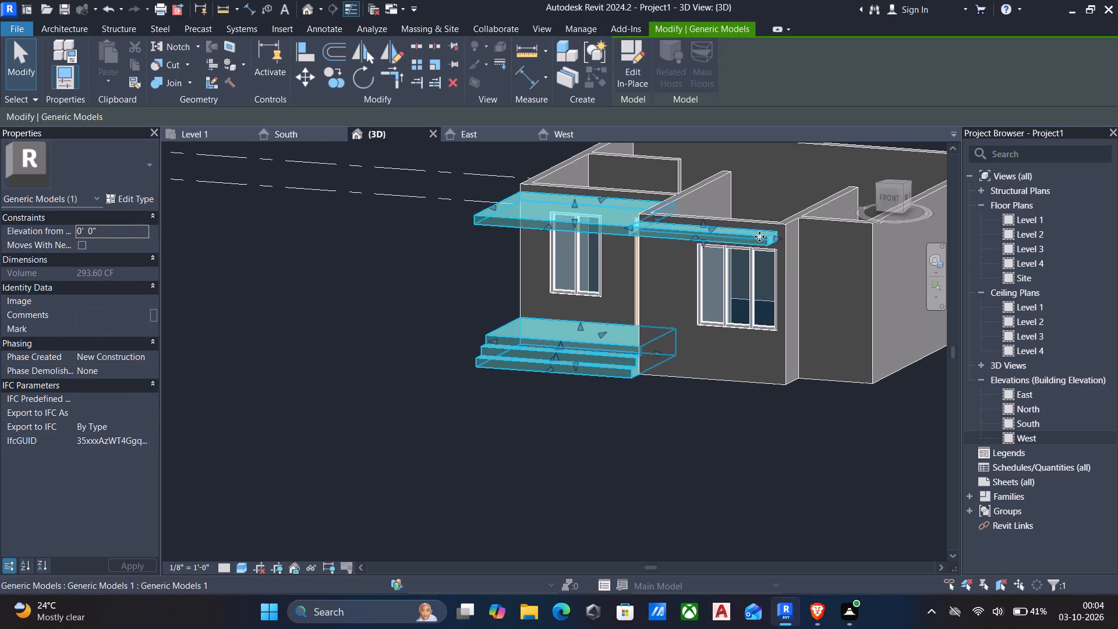
{"action": "left_click", "coordinate": [625, 60]}
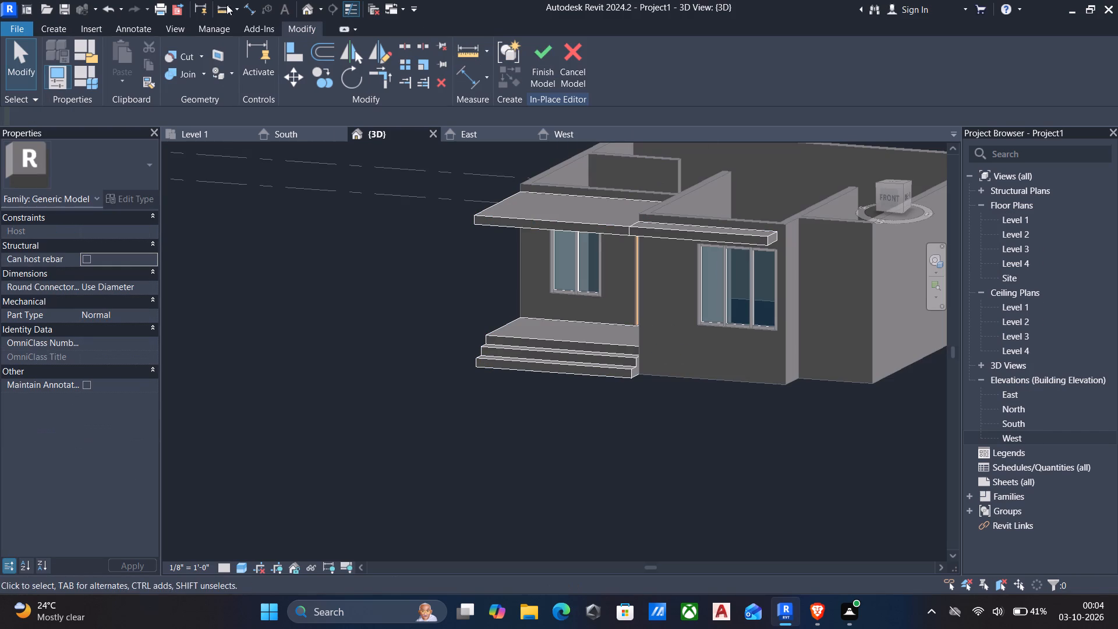
{"action": "left_click", "coordinate": [54, 32]}
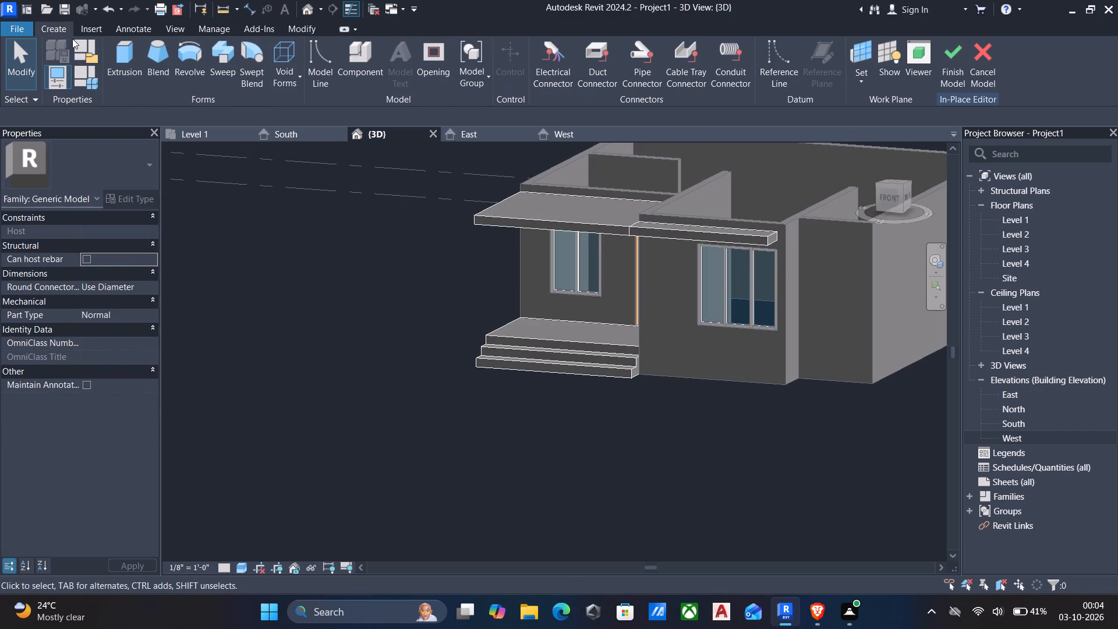
{"action": "left_click", "coordinate": [123, 47]}
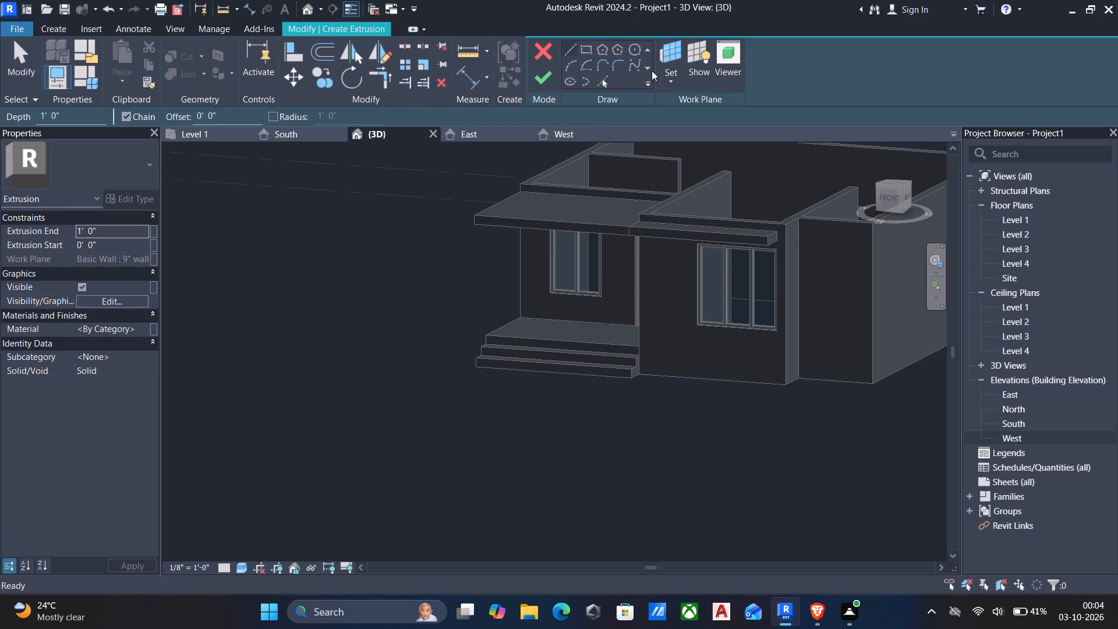
{"action": "left_click", "coordinate": [668, 83]}
{"action": "left_click", "coordinate": [694, 133]}
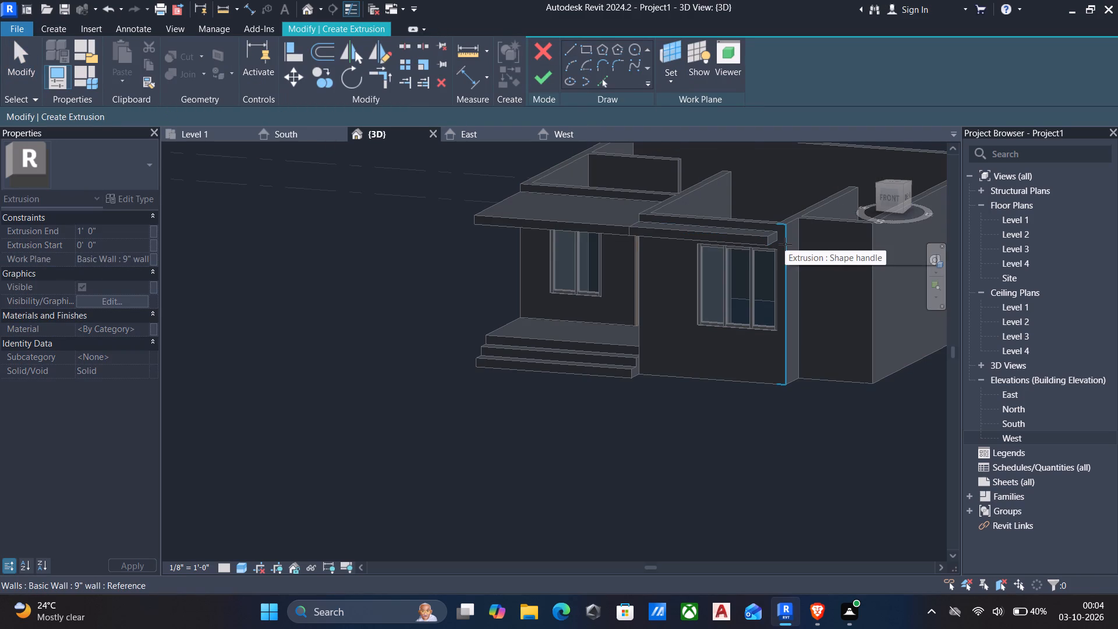
{"action": "left_click", "coordinate": [786, 245]}
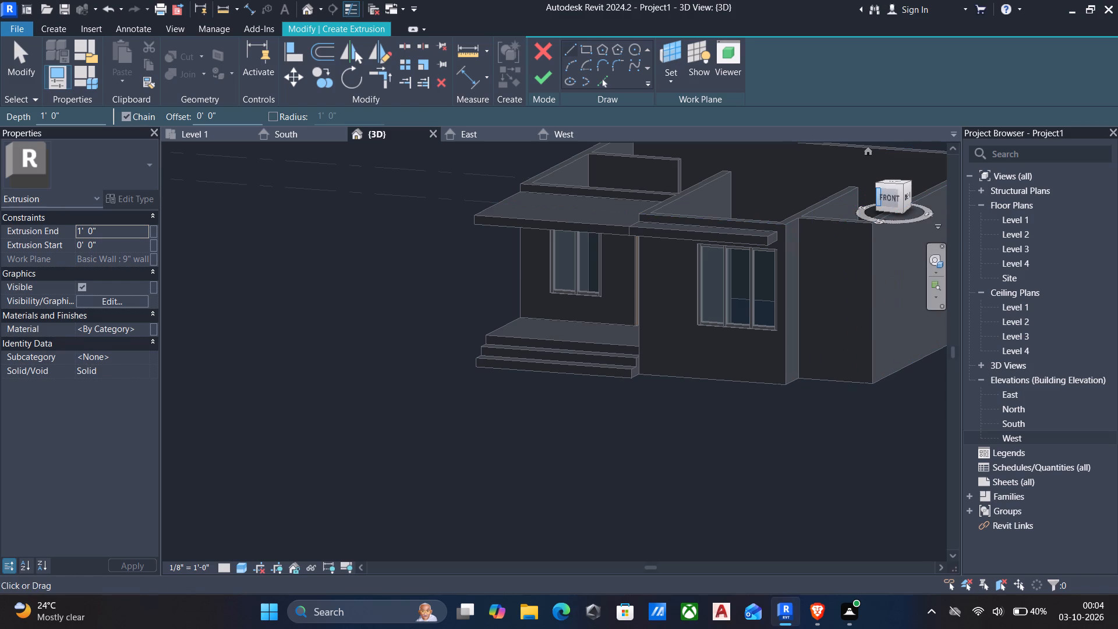
In the front view, sketch an 8" by 10' 1" rectangle from the three-panel window's top east corner to the projecting wall's bottom east corner.
{"action": "left_click", "coordinate": [886, 199]}
{"action": "scroll", "coordinate": [827, 305], "scroll_direction": "up", "scroll_amount": 4}
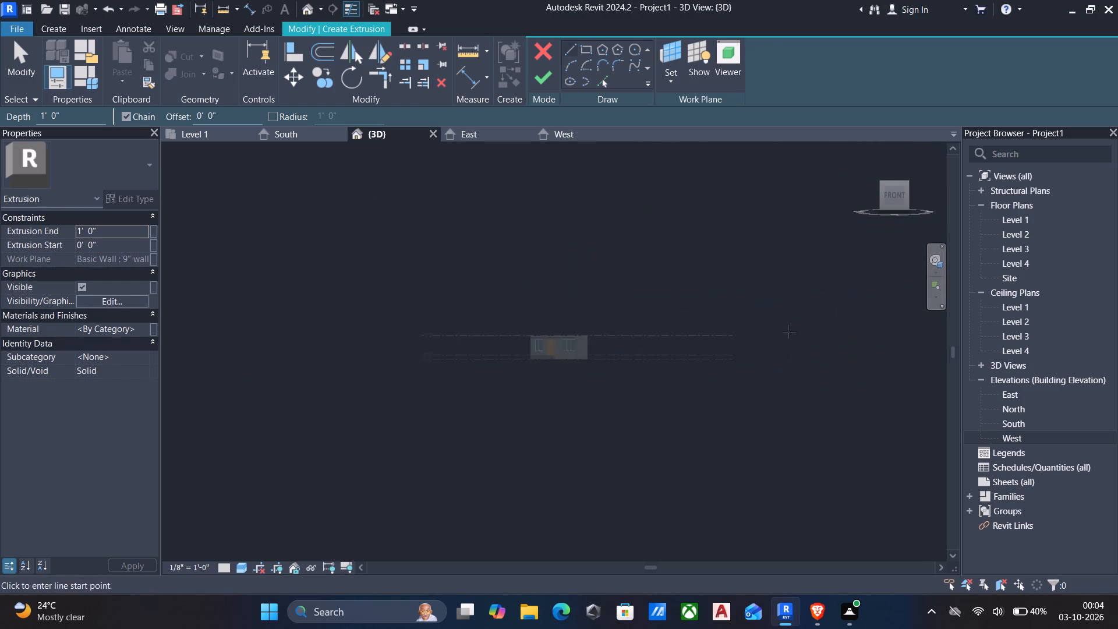
{"action": "scroll", "coordinate": [707, 348], "scroll_direction": "up", "scroll_amount": 6}
{"action": "scroll", "coordinate": [76, 275], "scroll_direction": "up", "scroll_amount": 1}
{"action": "middle_click_drag", "start_coordinate": [274, 294], "coordinate": [401, 264]}
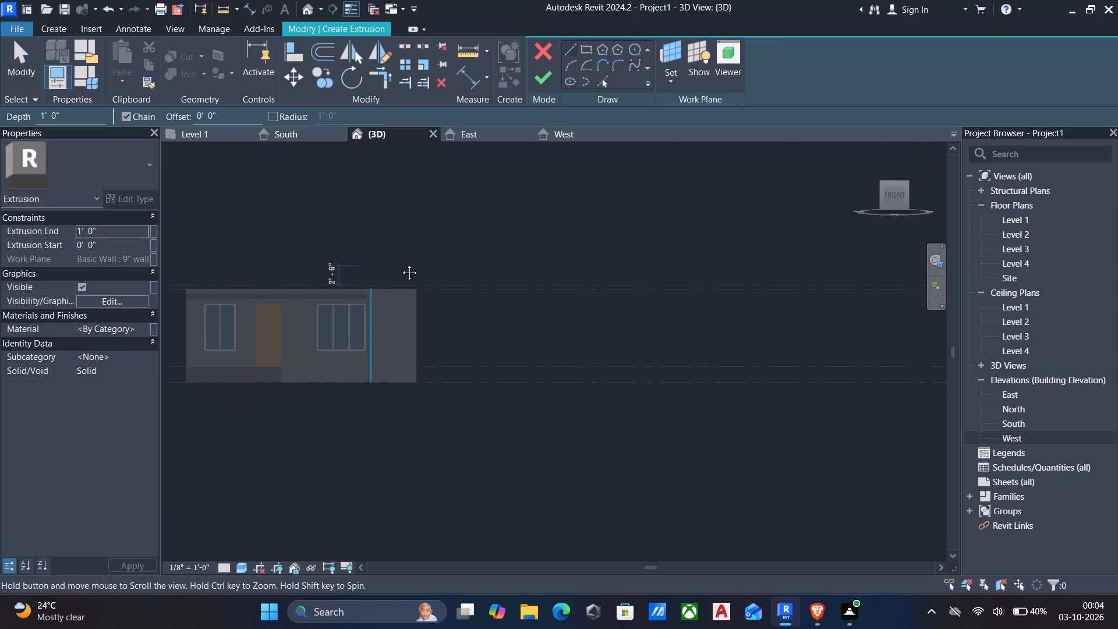
{"action": "middle_click_drag", "start_coordinate": [401, 264], "coordinate": [413, 264]}
{"action": "scroll", "coordinate": [420, 302], "scroll_direction": "up", "scroll_amount": 11}
{"action": "middle_click_drag", "start_coordinate": [411, 328], "coordinate": [684, 365]}
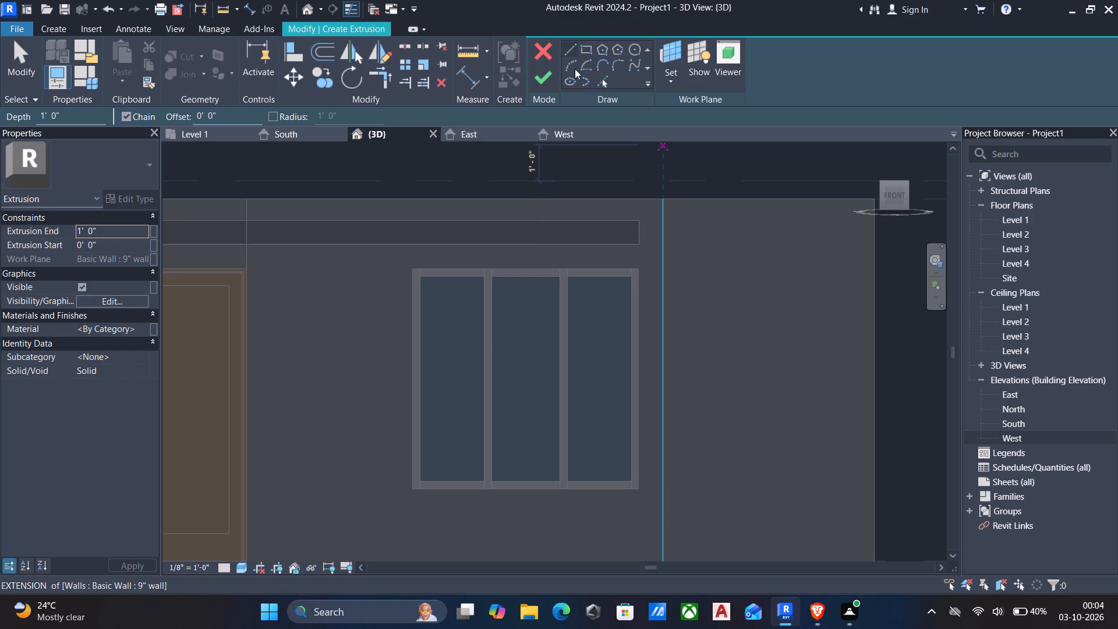
{"action": "left_click", "coordinate": [585, 47]}
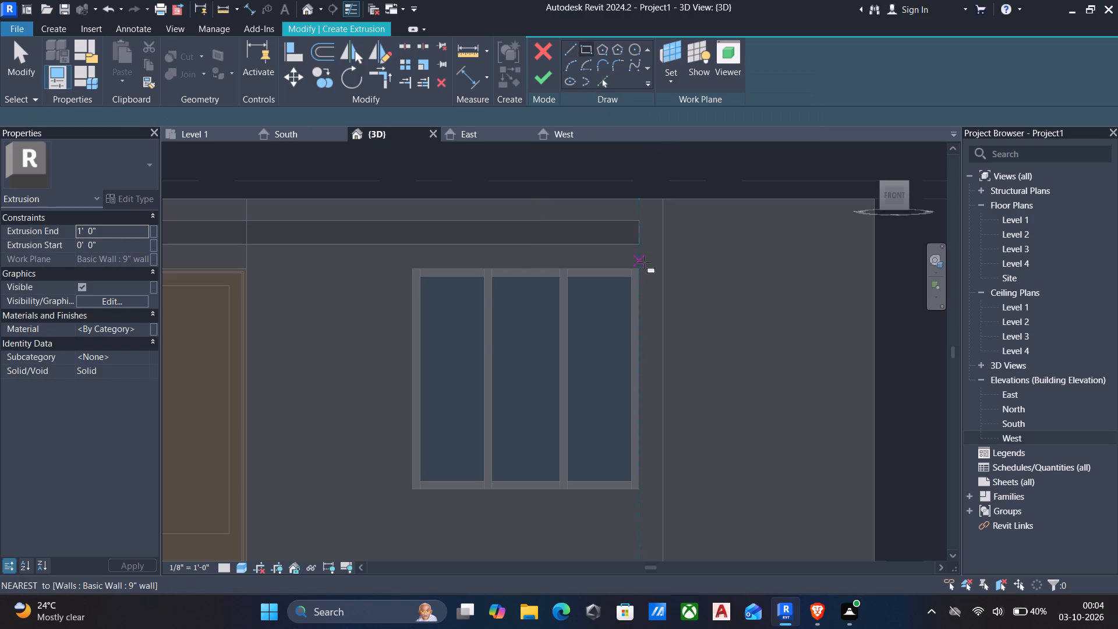
{"action": "left_click", "coordinate": [638, 268]}
{"action": "middle_click_drag", "start_coordinate": [654, 384], "coordinate": [681, 296]}
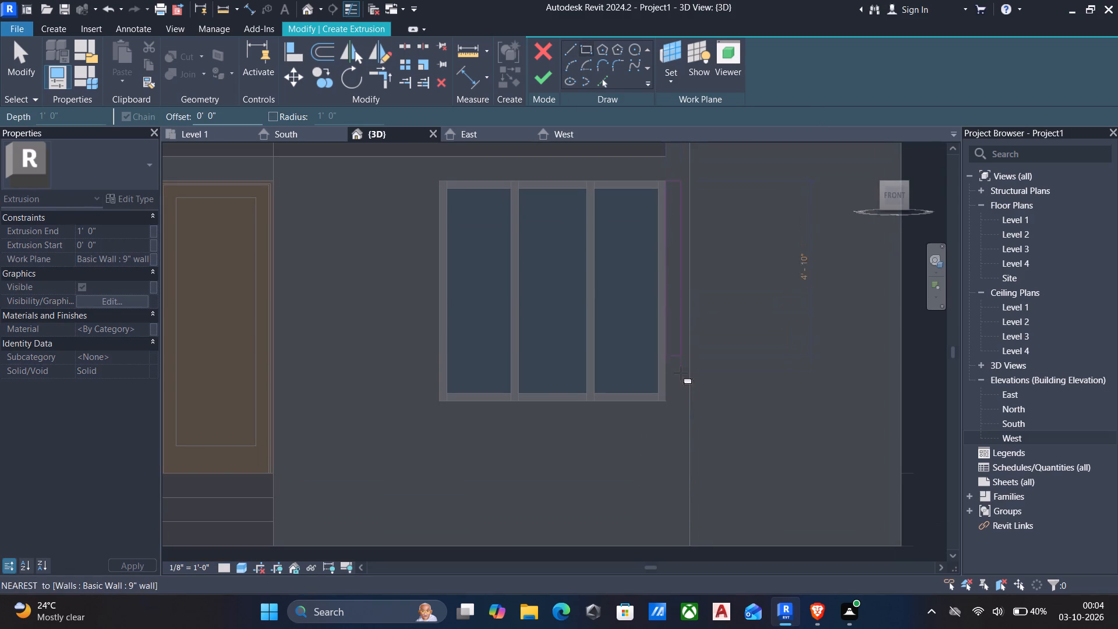
{"action": "middle_click_drag", "start_coordinate": [681, 517], "coordinate": [691, 455]}
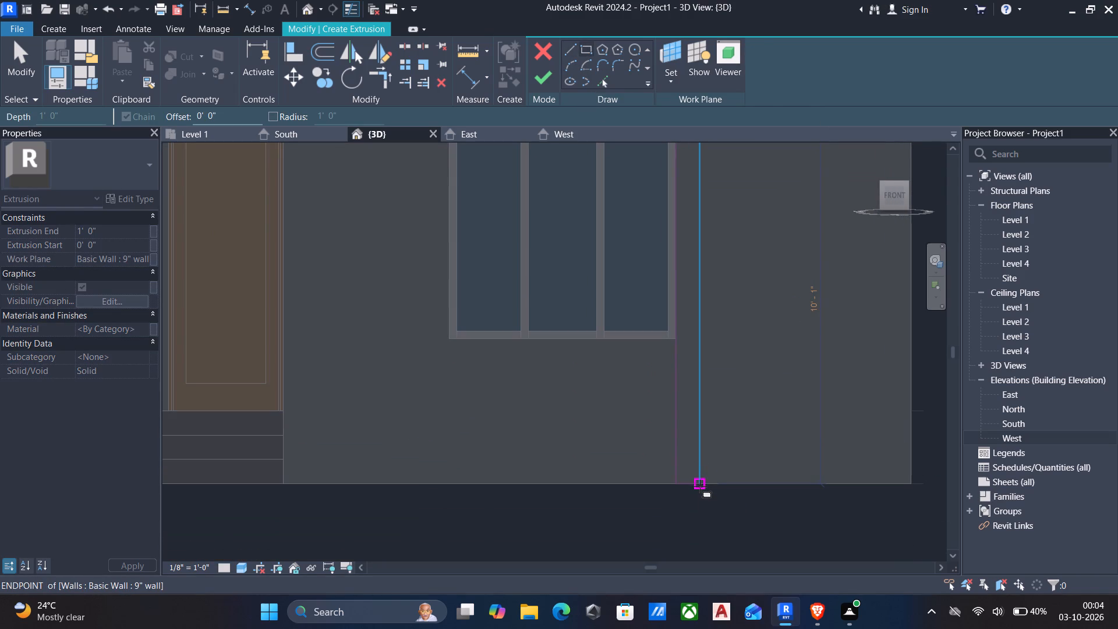
{"action": "left_click", "coordinate": [700, 487]}
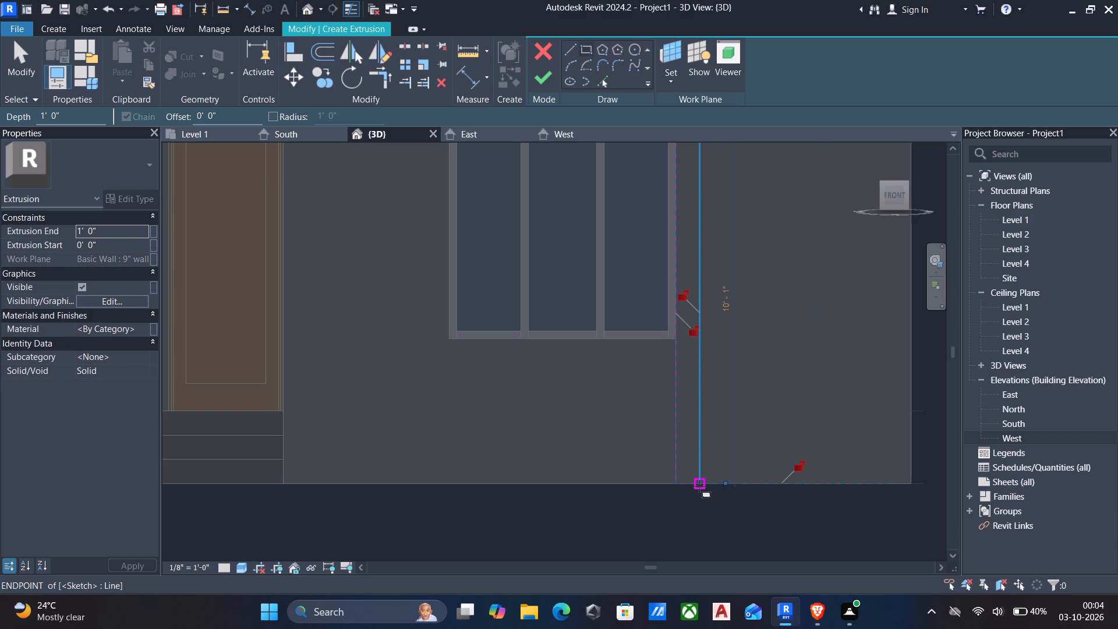
{"action": "key", "text": "Escape"}
{"action": "scroll", "coordinate": [723, 480], "scroll_direction": "down", "scroll_amount": 3}
{"action": "middle_click_drag", "start_coordinate": [762, 410], "coordinate": [756, 455]}
{"action": "key", "text": "Escape"}
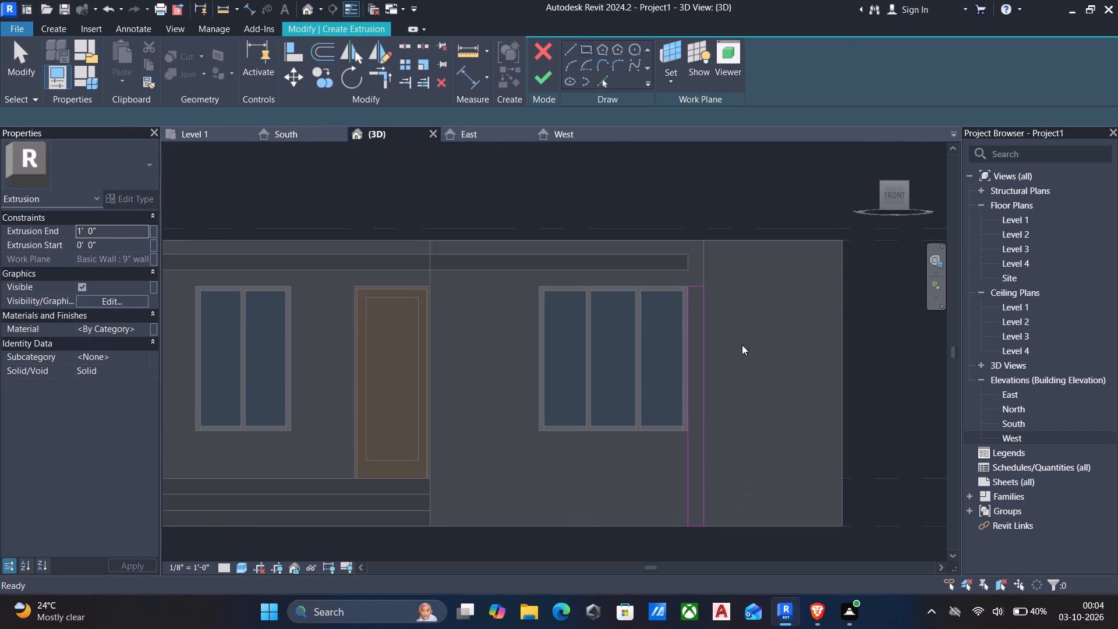
Raise the top edge of the sketch rectangle beside the three-panel window to the canopy's top edge and finish the extrusion.
{"action": "scroll", "coordinate": [684, 280], "scroll_direction": "up", "scroll_amount": 5}
{"action": "key", "text": "Escape"}
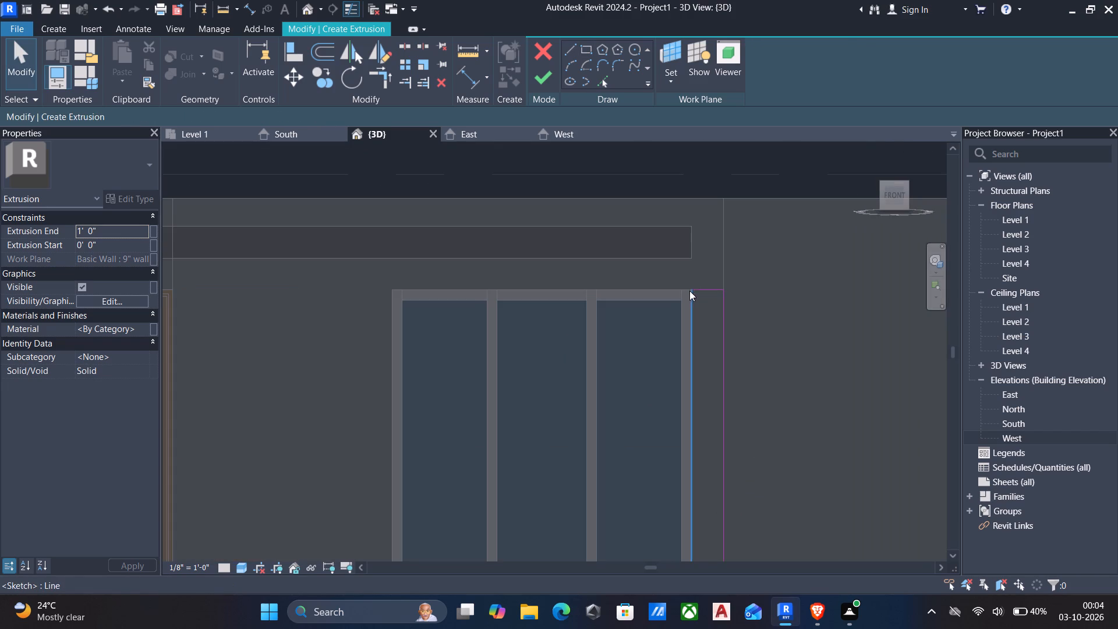
{"action": "left_click", "coordinate": [705, 292]}
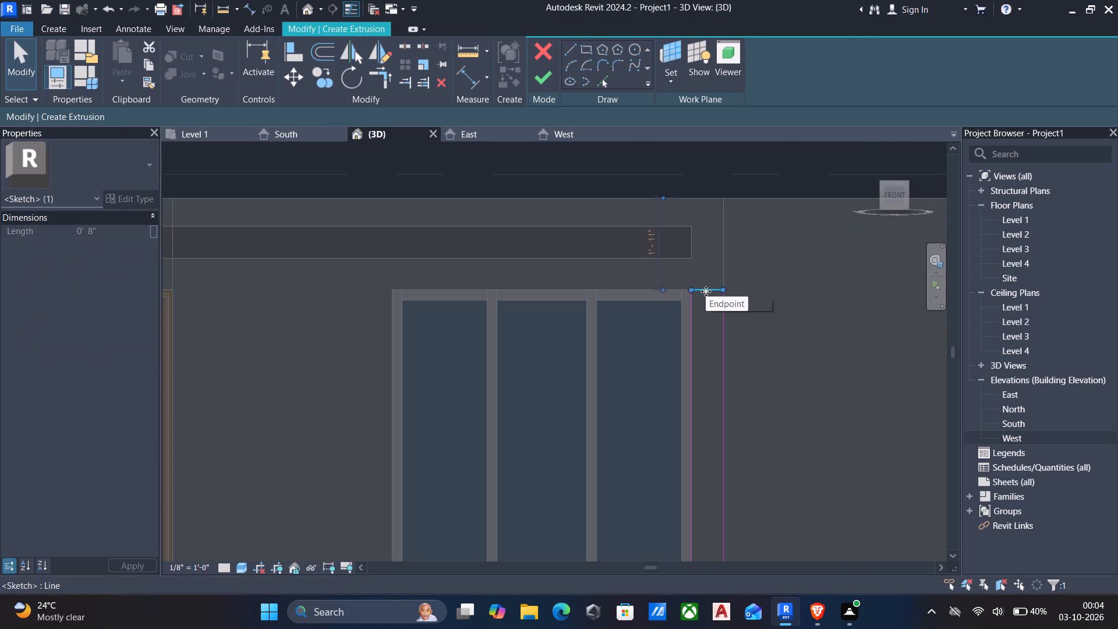
{"action": "key", "text": "Up"}
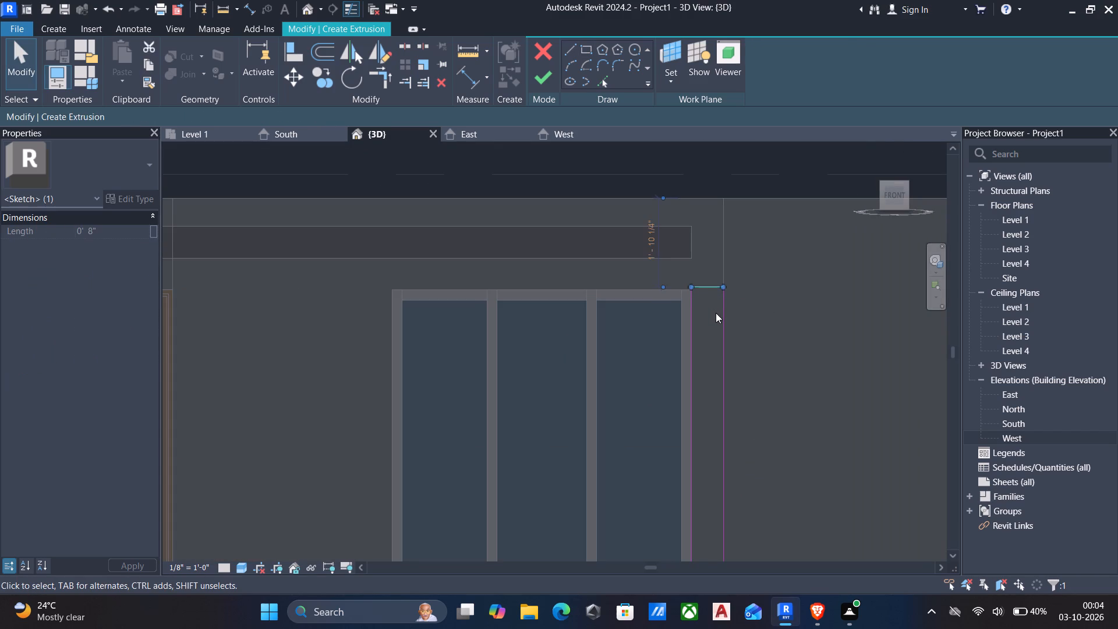
{"action": "key", "text": "Up"}
{"action": "key", "text": "Up"}
{"action": "key", "text": "Up"}
{"action": "key", "text": "Up"}
{"action": "key", "text": "Up"}
{"action": "key", "text": "Up"}
{"action": "key", "text": "Up"}
{"action": "key", "text": "Up"}
{"action": "key", "text": "Up"}
{"action": "key", "text": "Up"}
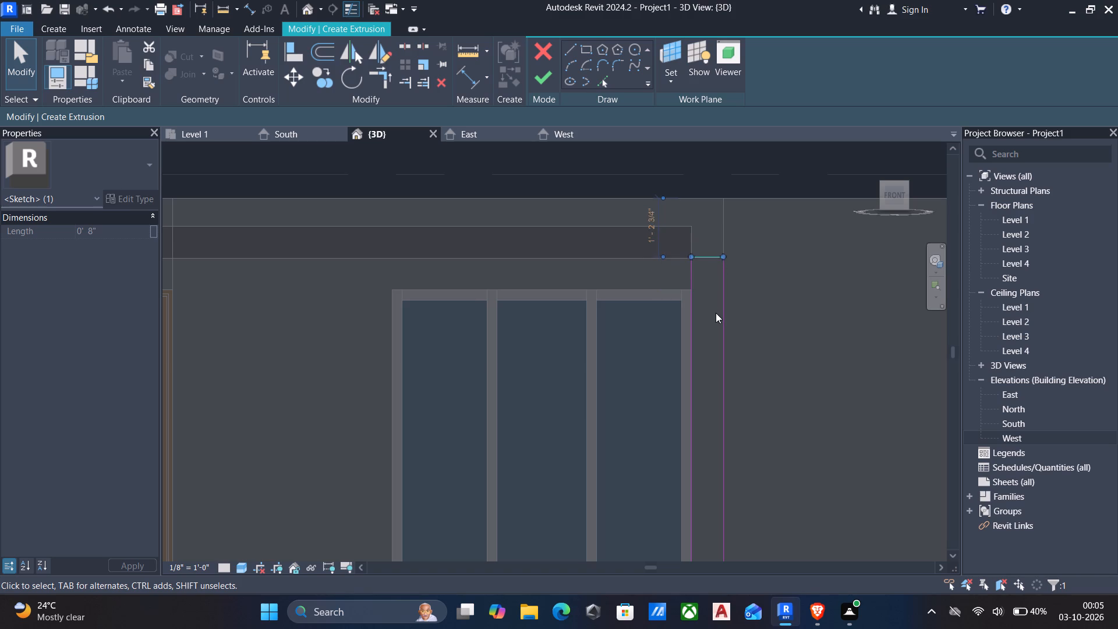
{"action": "key", "text": "Up"}
{"action": "key", "text": "Up"}
{"action": "key", "text": "Up"}
{"action": "key", "text": "Up"}
{"action": "key", "text": "Up"}
{"action": "key", "text": "Up"}
{"action": "key", "text": "Up"}
{"action": "key", "text": "Up"}
{"action": "key", "text": "Up"}
{"action": "key", "text": "Up"}
{"action": "key", "text": "Escape"}
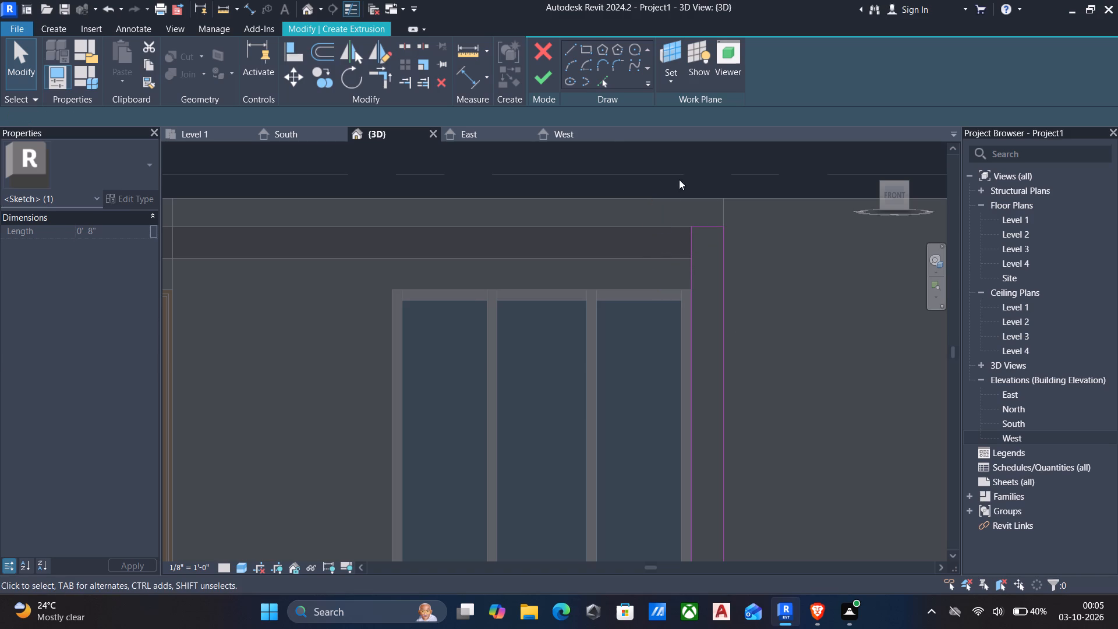
{"action": "left_click", "coordinate": [544, 89]}
Align the vertical extrusion's top face with the top face of the adjoining canopy and finish the in-place model.
{"action": "scroll", "coordinate": [588, 242], "scroll_direction": "down", "scroll_amount": 4}
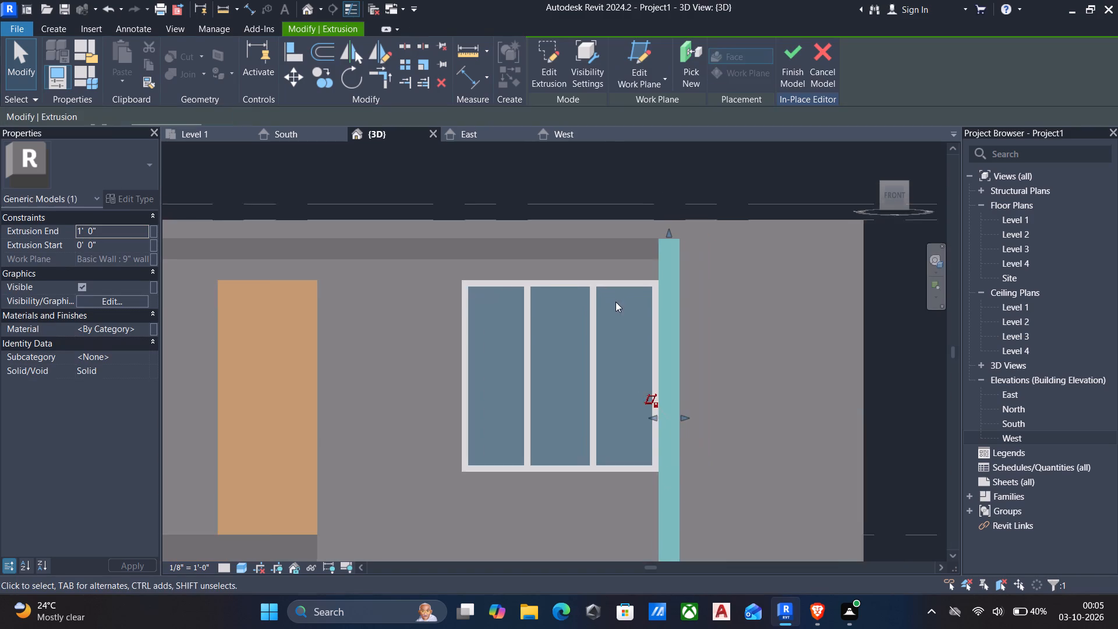
{"action": "scroll", "coordinate": [635, 314], "scroll_direction": "down", "scroll_amount": 2}
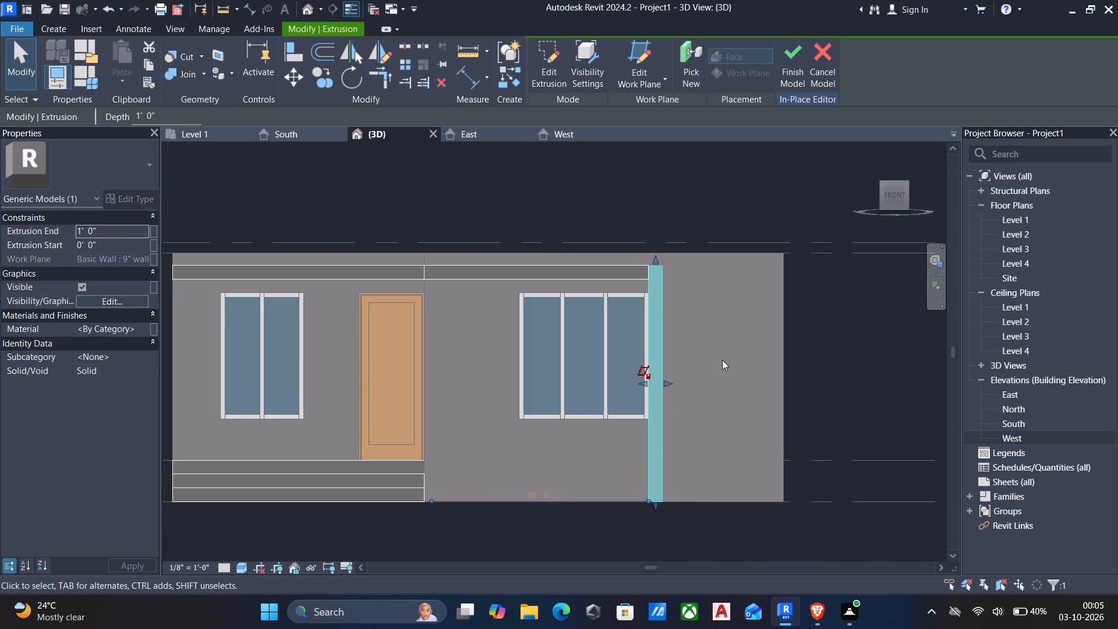
{"action": "middle_click_drag", "start_coordinate": [720, 375], "coordinate": [592, 483], "text": "shift"}
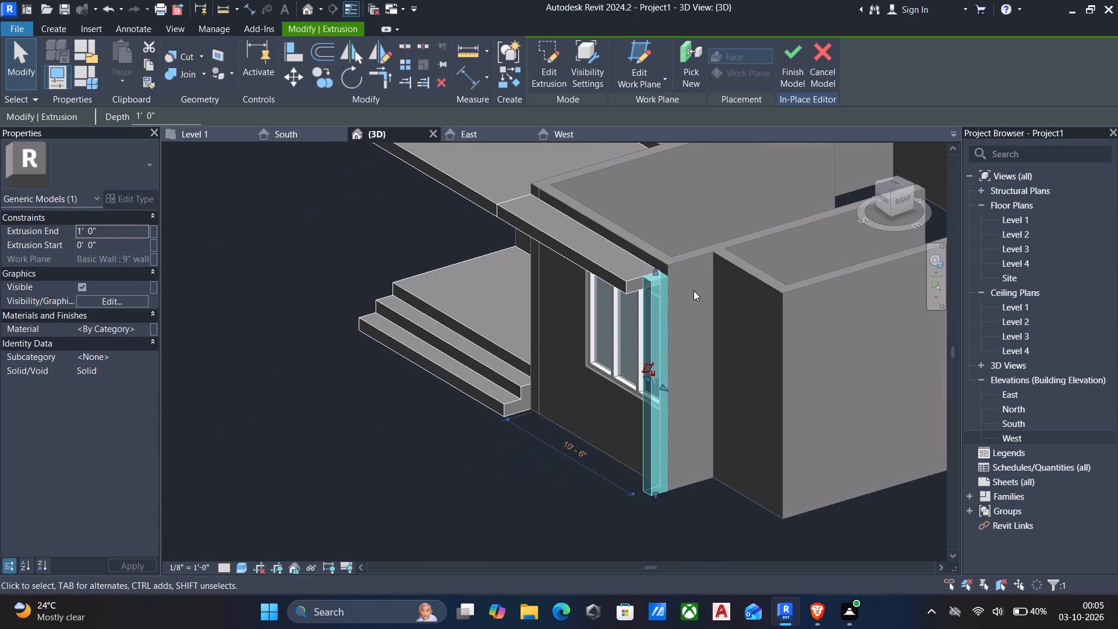
{"action": "scroll", "coordinate": [674, 274], "scroll_direction": "down", "scroll_amount": 1}
{"action": "scroll", "coordinate": [673, 274], "scroll_direction": "up", "scroll_amount": 5}
{"action": "key", "text": "Escape"}
{"action": "scroll", "coordinate": [636, 267], "scroll_direction": "up", "scroll_amount": 6}
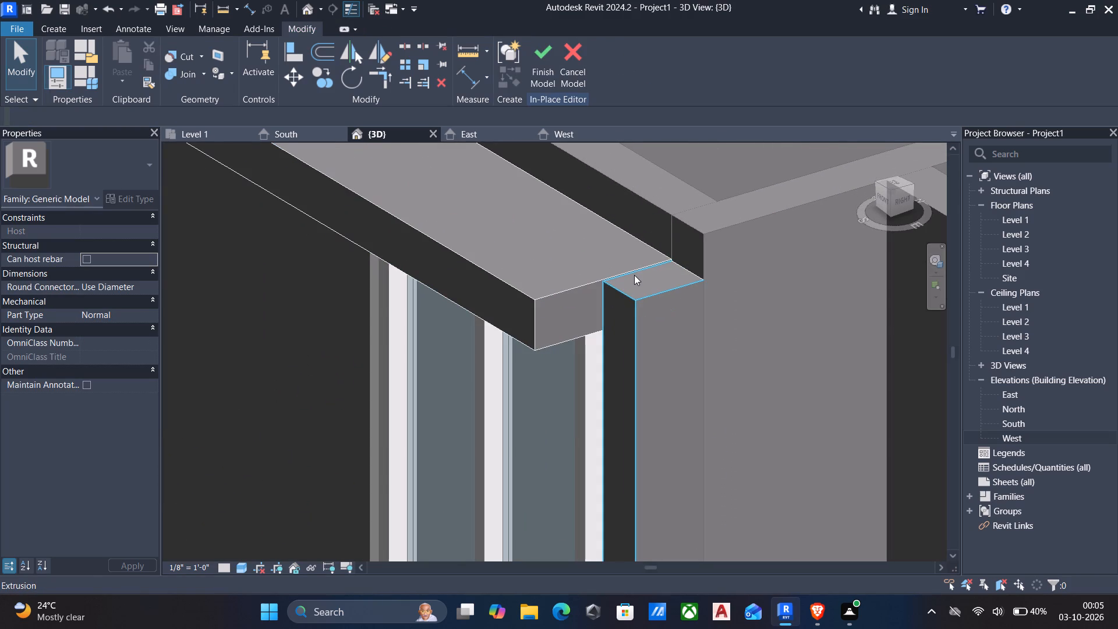
{"action": "type", "text": "al"}
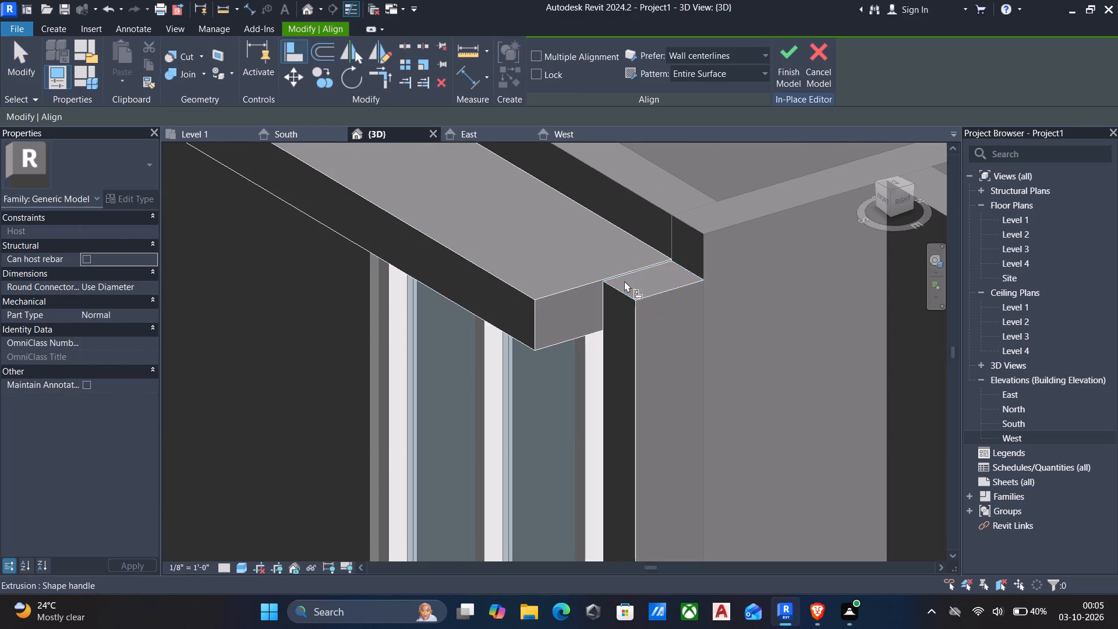
{"action": "left_click", "coordinate": [599, 275]}
{"action": "left_click", "coordinate": [630, 291]}
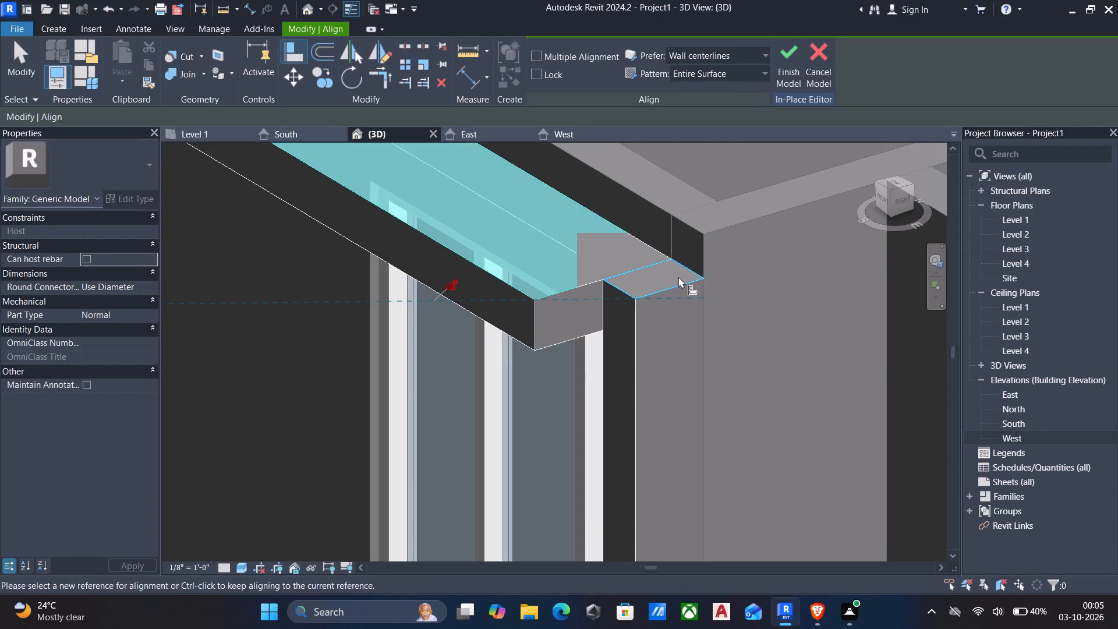
{"action": "left_click", "coordinate": [788, 73]}
Align the vertical extrusion's front face with the front face of the canopy above the three-panel window.
{"action": "scroll", "coordinate": [778, 96], "scroll_direction": "down", "scroll_amount": 4}
{"action": "scroll", "coordinate": [687, 227], "scroll_direction": "down", "scroll_amount": 3}
{"action": "scroll", "coordinate": [683, 287], "scroll_direction": "down", "scroll_amount": 2}
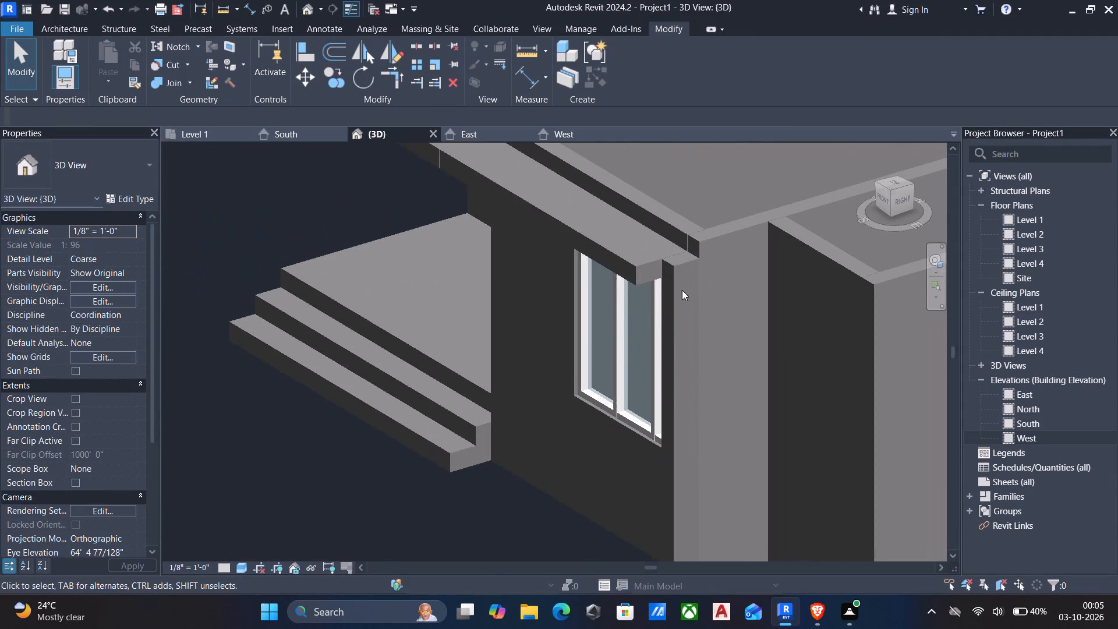
{"action": "type", "text": "al"}
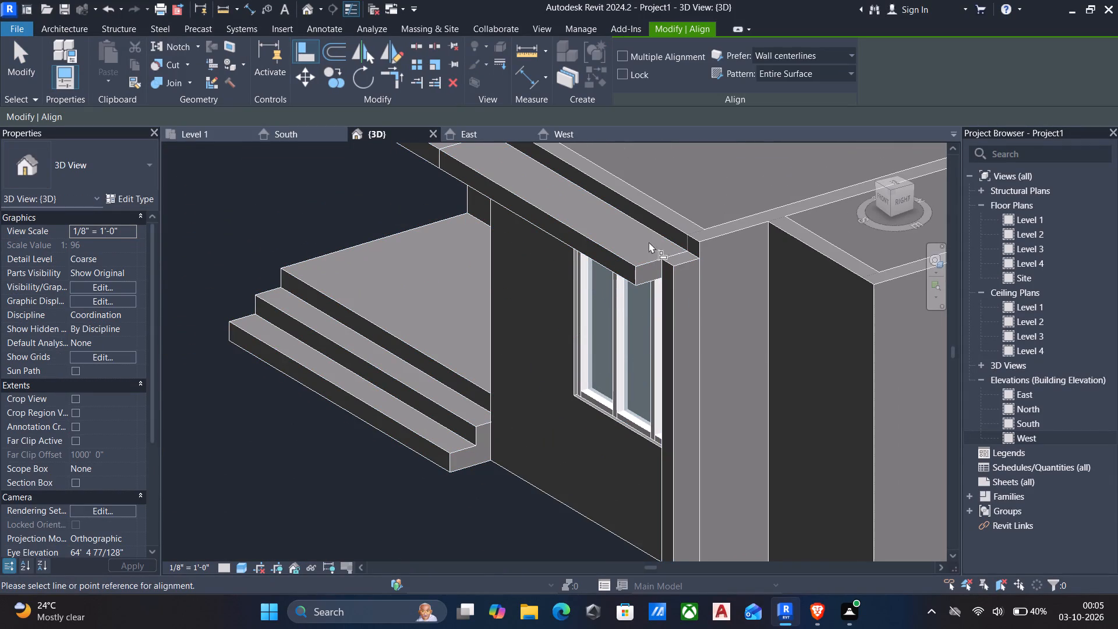
{"action": "left_click_drag", "start_coordinate": [621, 264], "coordinate": [632, 257]}
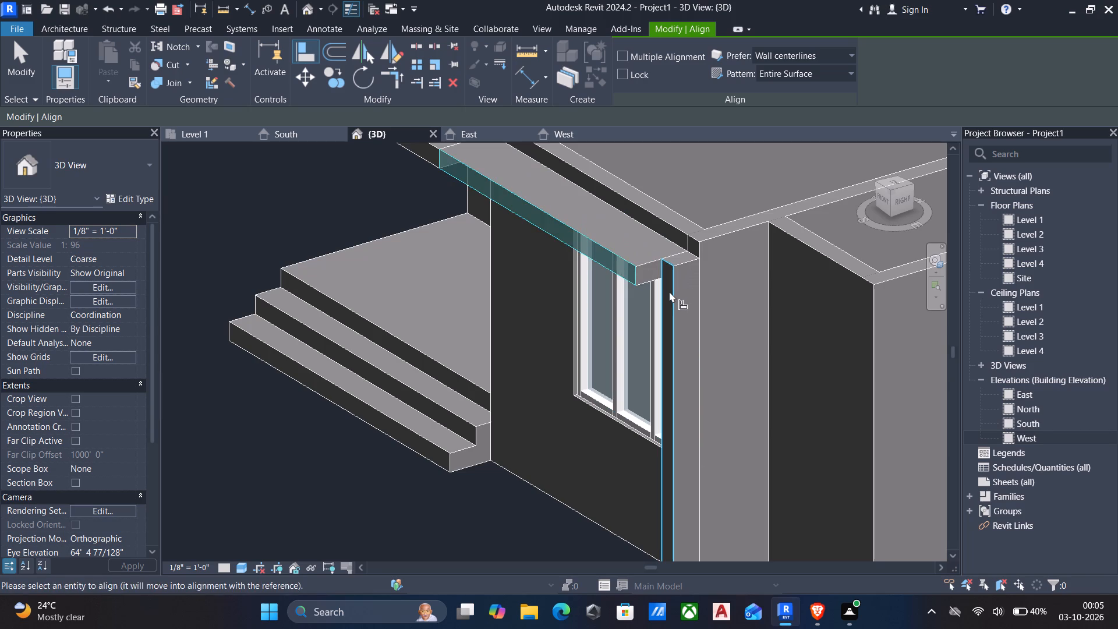
{"action": "left_click", "coordinate": [669, 292]}
{"action": "scroll", "coordinate": [668, 306], "scroll_direction": "down", "scroll_amount": 7}
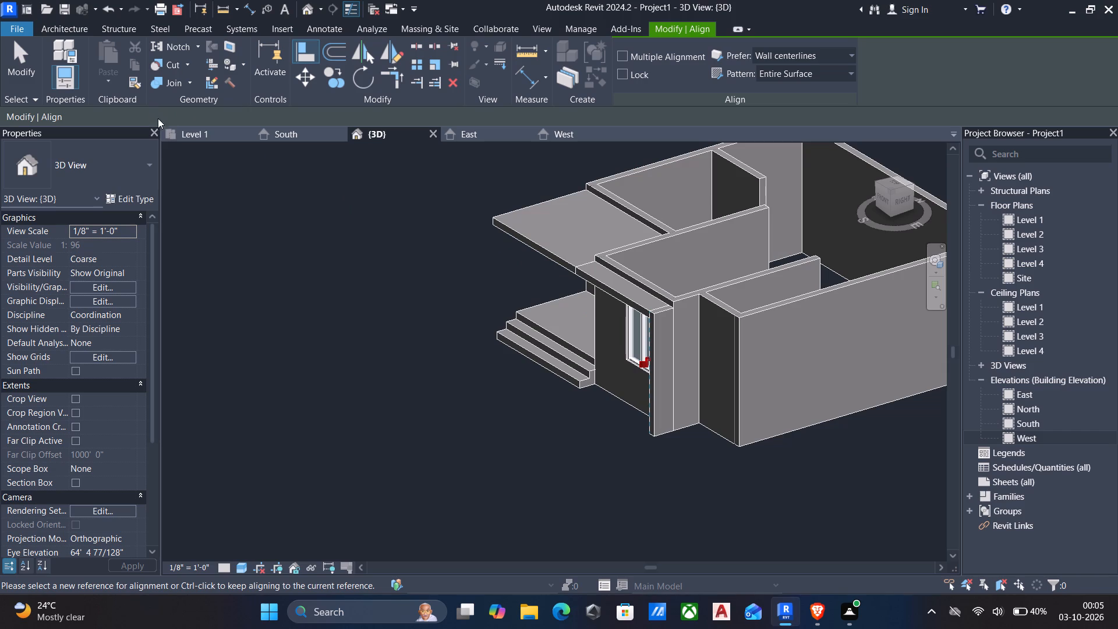
{"action": "key", "text": "Escape"}
{"action": "key", "text": "Escape"}
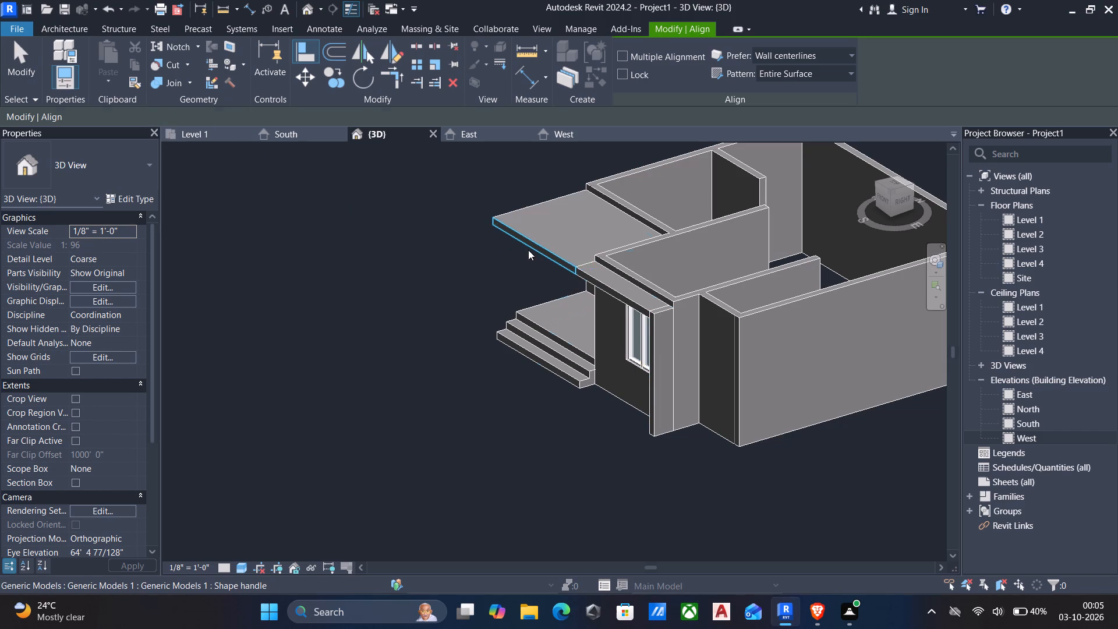
Reopen the in-place model and start a new extrusion with the entrance canopy's underside as its work plane.
{"action": "left_click", "coordinate": [525, 242]}
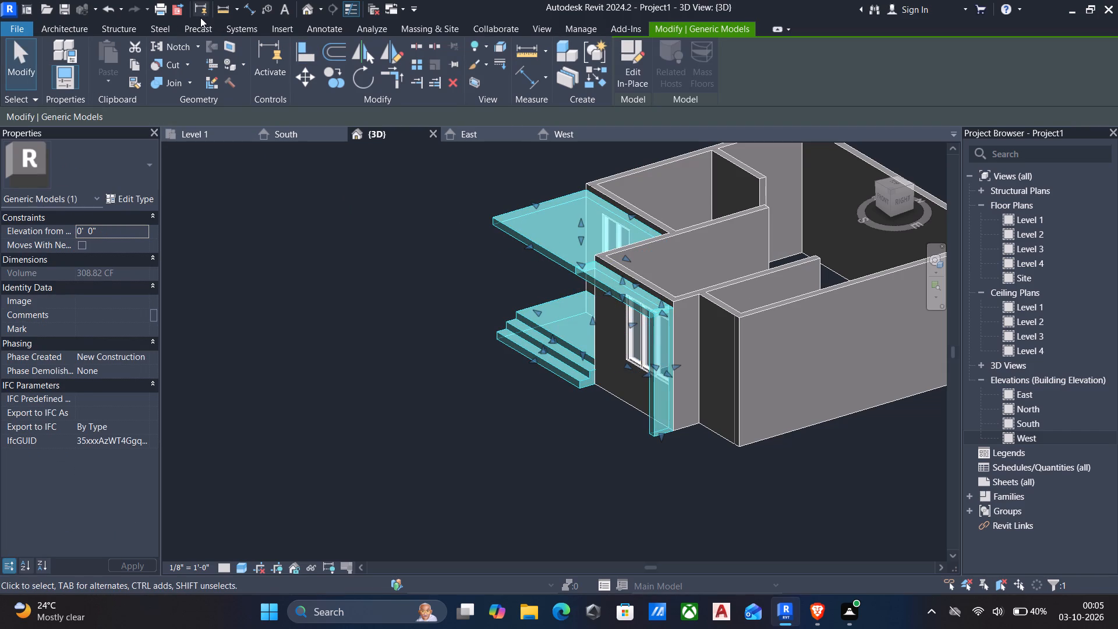
{"action": "left_click", "coordinate": [625, 63]}
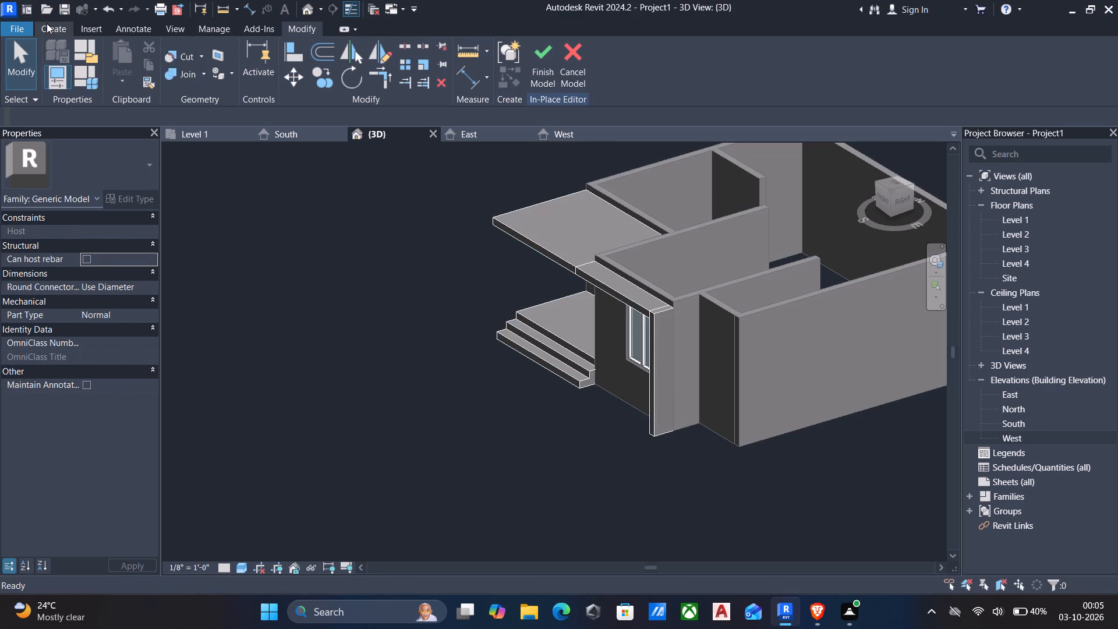
{"action": "left_click", "coordinate": [47, 27]}
{"action": "left_click", "coordinate": [132, 48]}
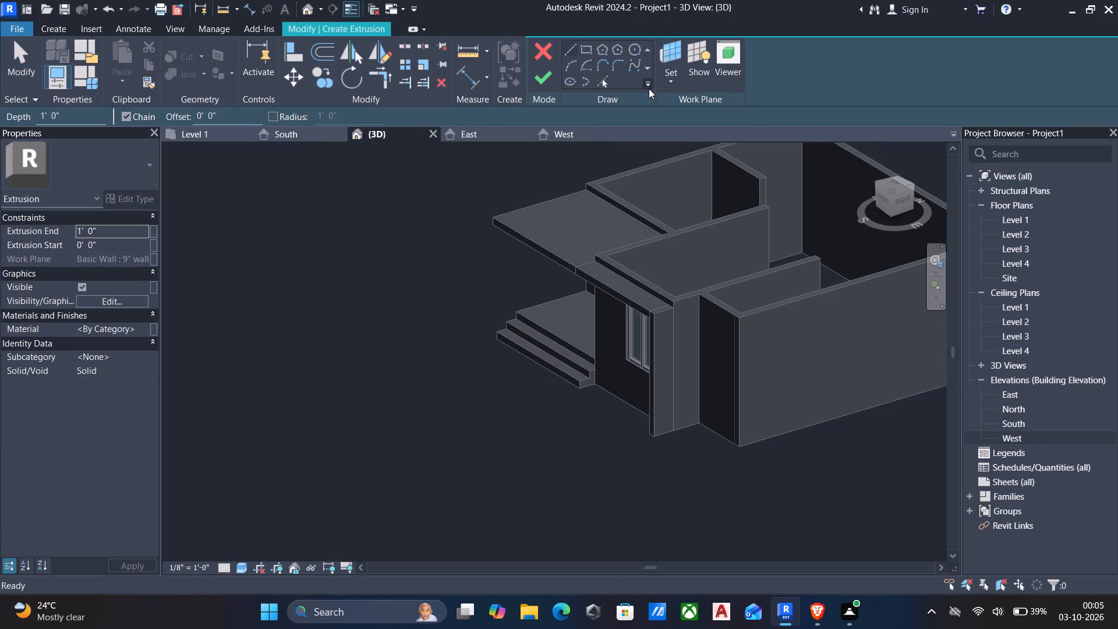
{"action": "left_click", "coordinate": [668, 87]}
{"action": "left_click", "coordinate": [707, 136]}
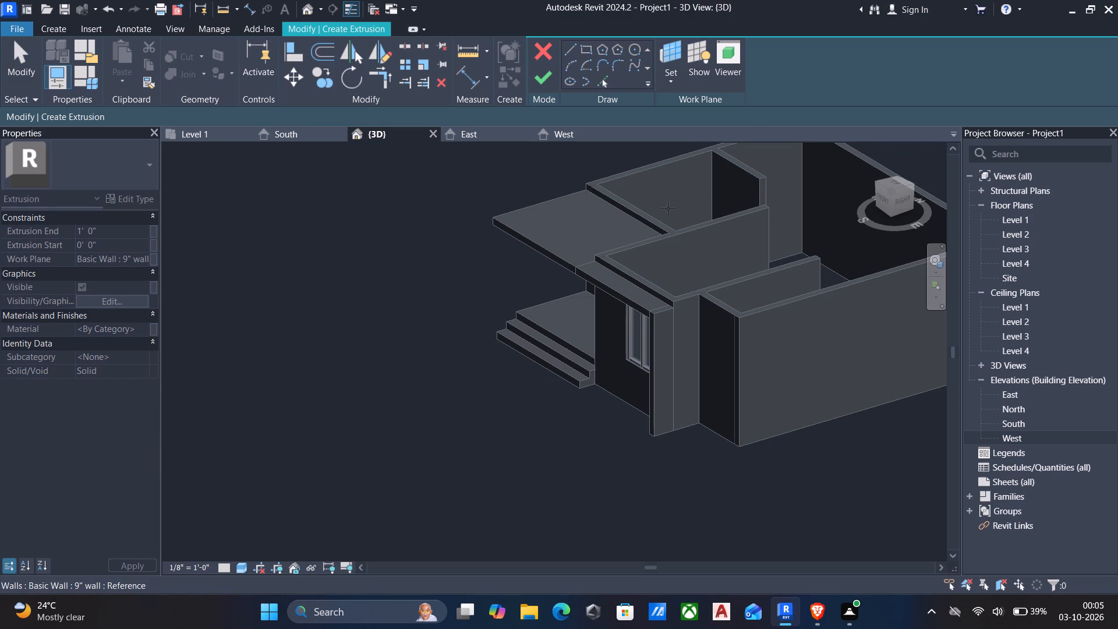
{"action": "middle_click_drag", "start_coordinate": [444, 453], "coordinate": [546, 151], "text": "shift"}
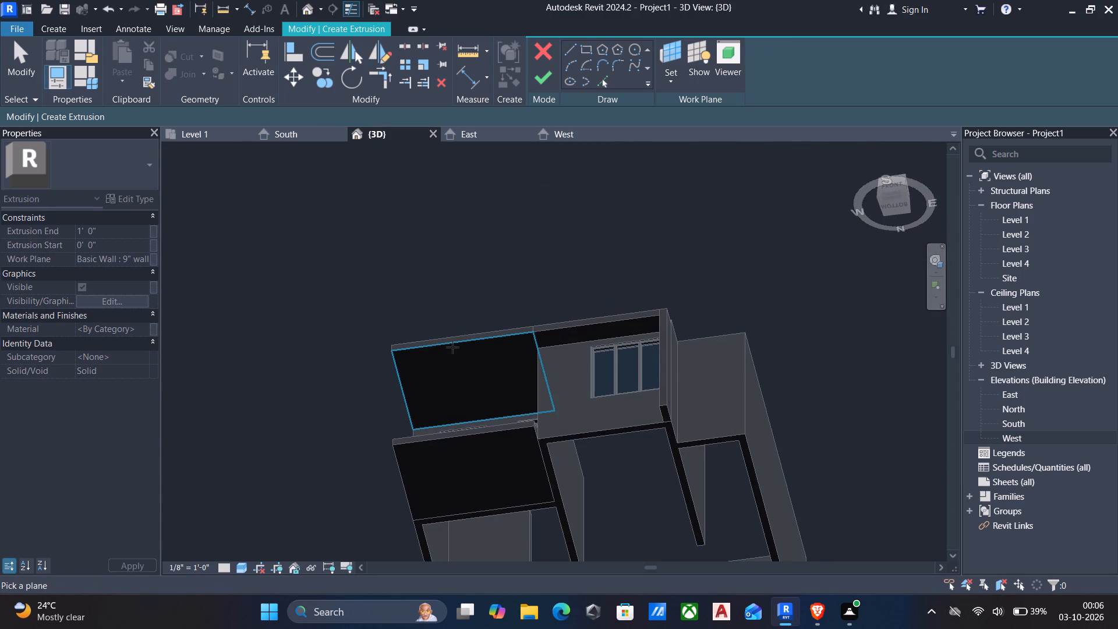
{"action": "left_click", "coordinate": [452, 347]}
Sketch a rectangle about 1' 3" by 1' 6" from the front west corner of the entrance canopy's underside.
{"action": "left_click", "coordinate": [588, 50]}
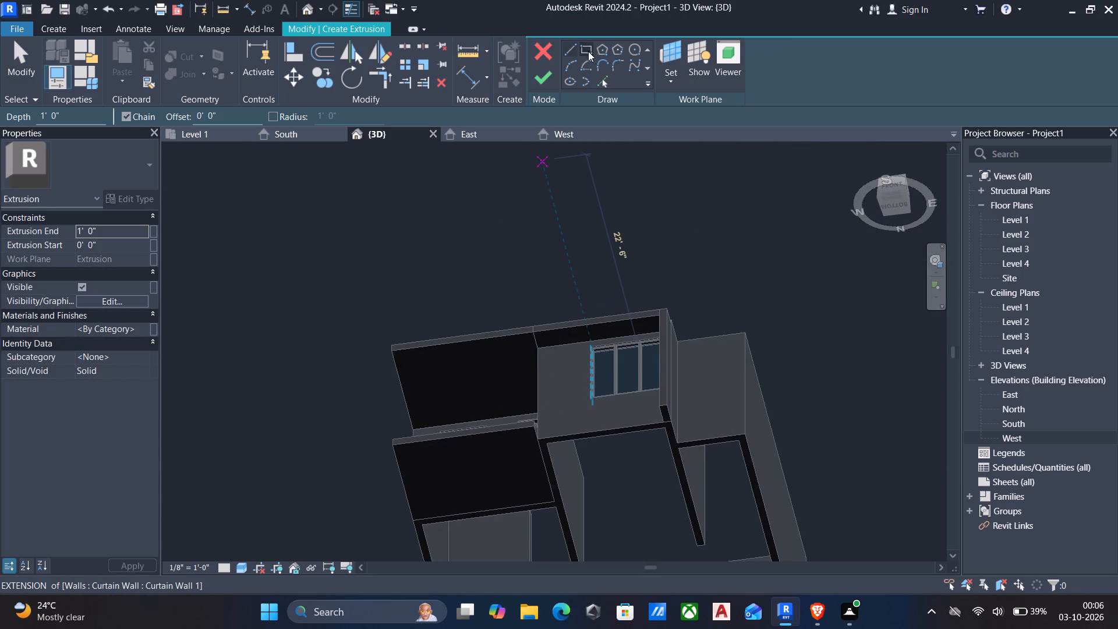
{"action": "scroll", "coordinate": [390, 394], "scroll_direction": "up", "scroll_amount": 6}
{"action": "scroll", "coordinate": [480, 210], "scroll_direction": "up", "scroll_amount": 7}
{"action": "middle_click_drag", "start_coordinate": [390, 305], "coordinate": [403, 253]}
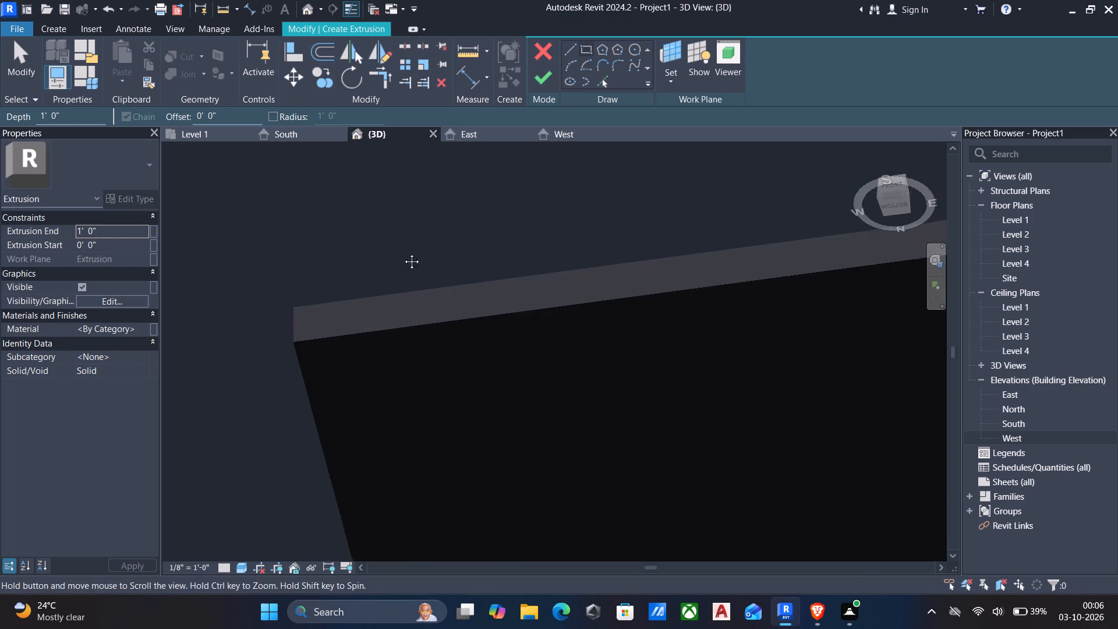
{"action": "middle_click_drag", "start_coordinate": [403, 253], "coordinate": [426, 173]}
{"action": "left_click_drag", "start_coordinate": [327, 223], "coordinate": [334, 231]}
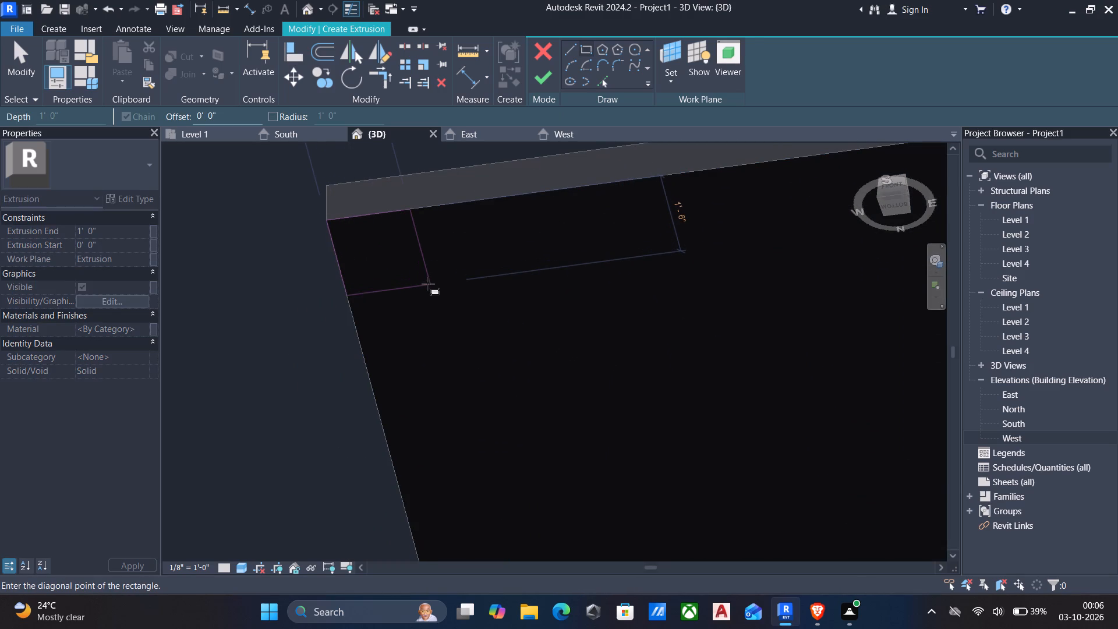
{"action": "left_click", "coordinate": [436, 285]}
{"action": "key", "text": "Escape"}
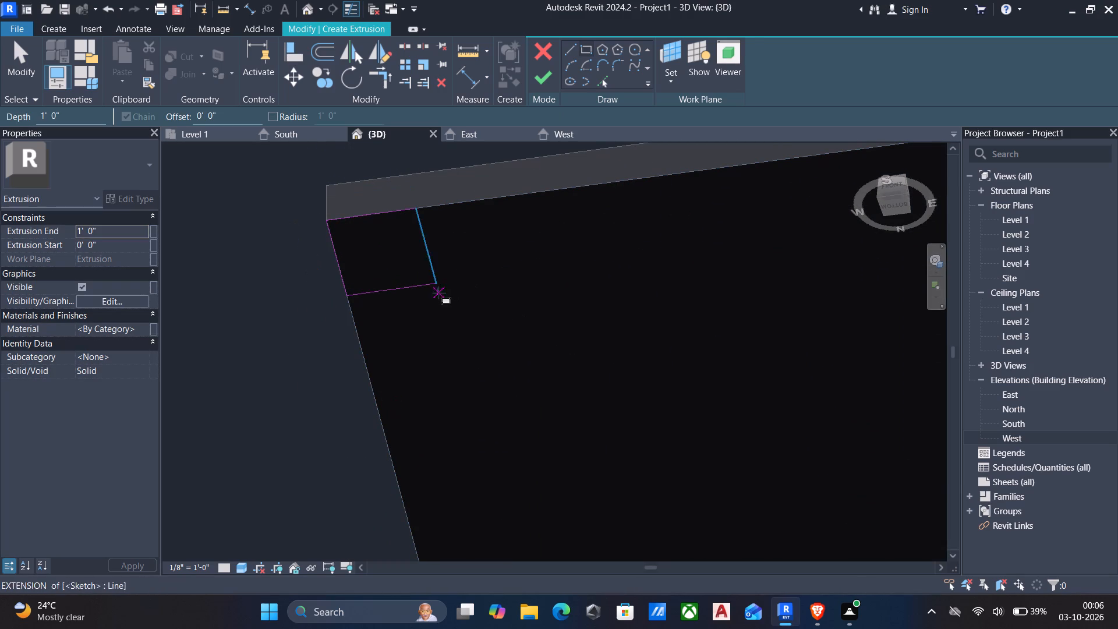
{"action": "key", "text": "Escape"}
{"action": "key", "text": "Escape"}
Set both sides of the corner rectangle to 9" and finish the extrusion with the 1' 0" depth.
{"action": "left_click", "coordinate": [436, 263]}
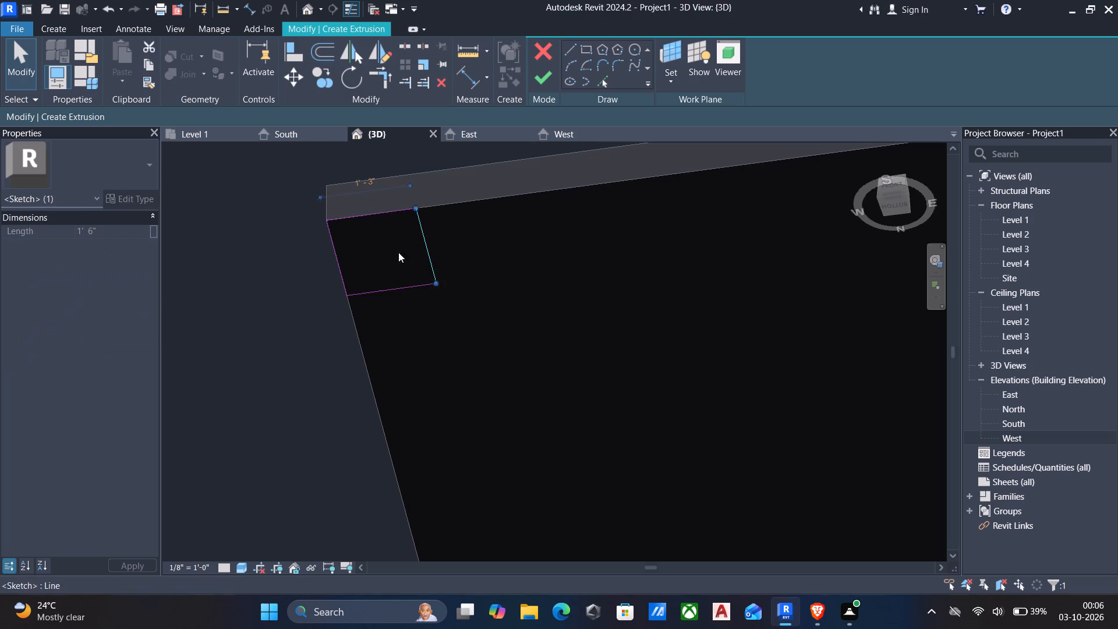
{"action": "left_click", "coordinate": [367, 186]}
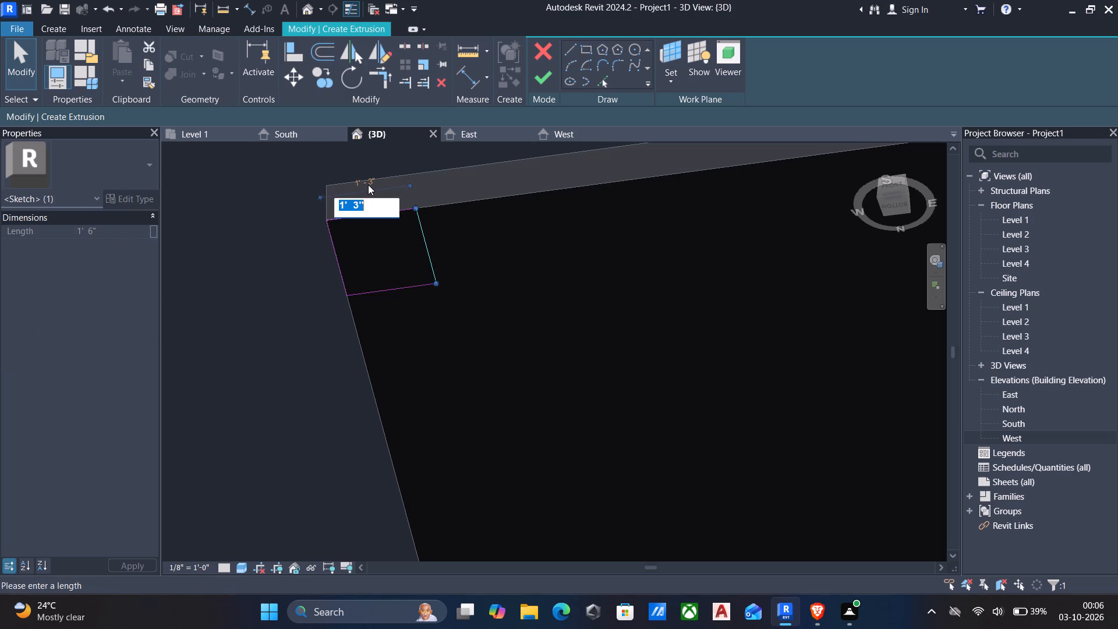
{"action": "key", "text": "9"}
{"action": "key", "text": "shift+quotedbl"}
{"action": "key", "text": "Return"}
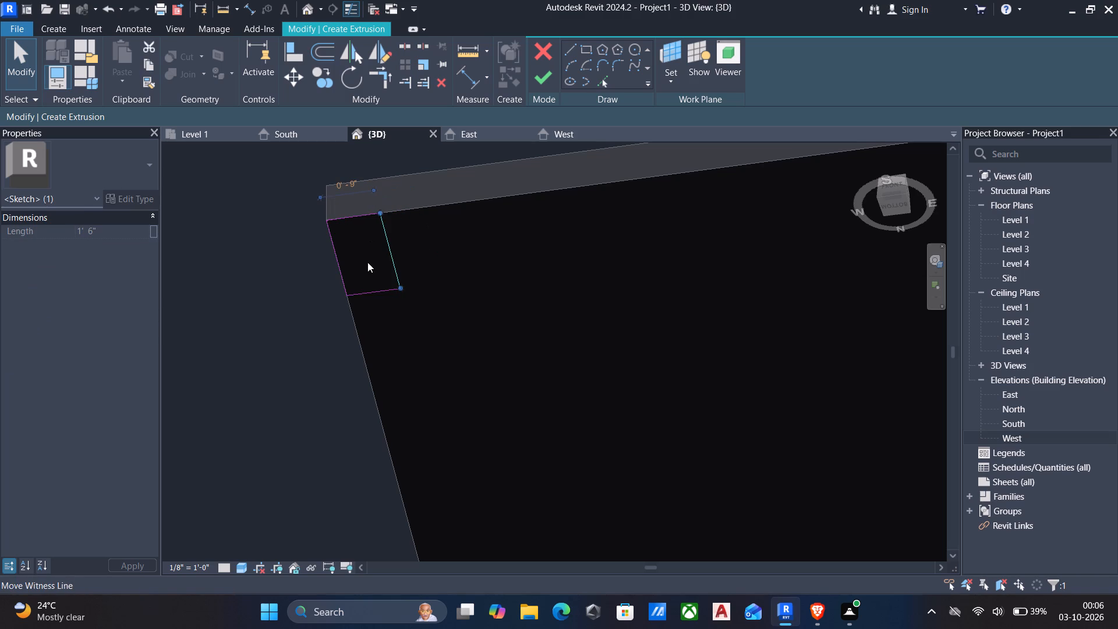
{"action": "left_click", "coordinate": [361, 291]}
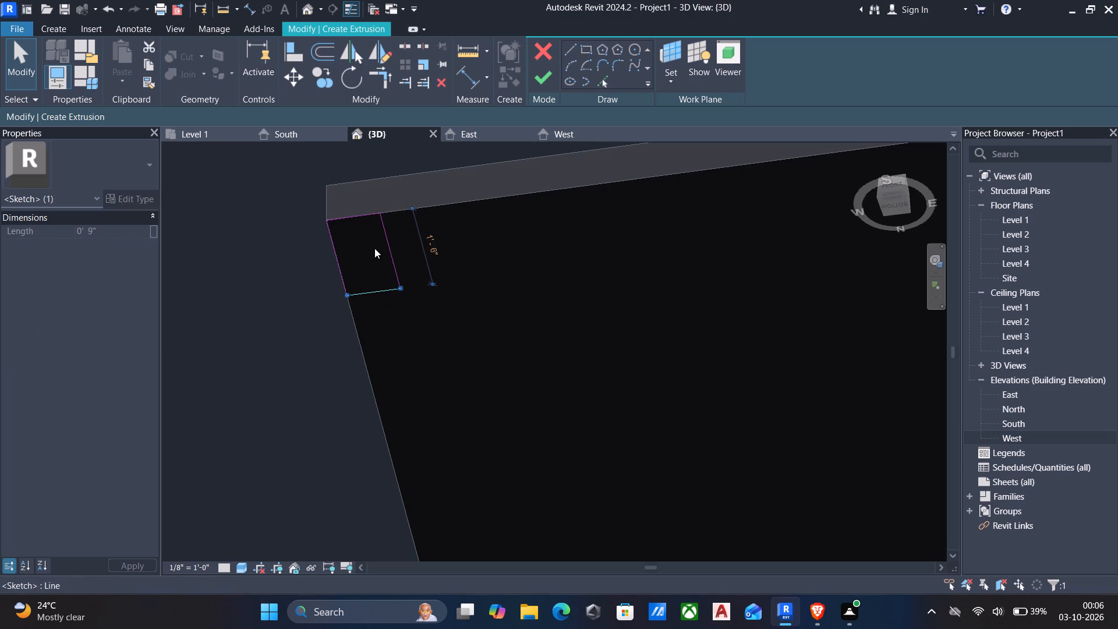
{"action": "left_click", "coordinate": [431, 253]}
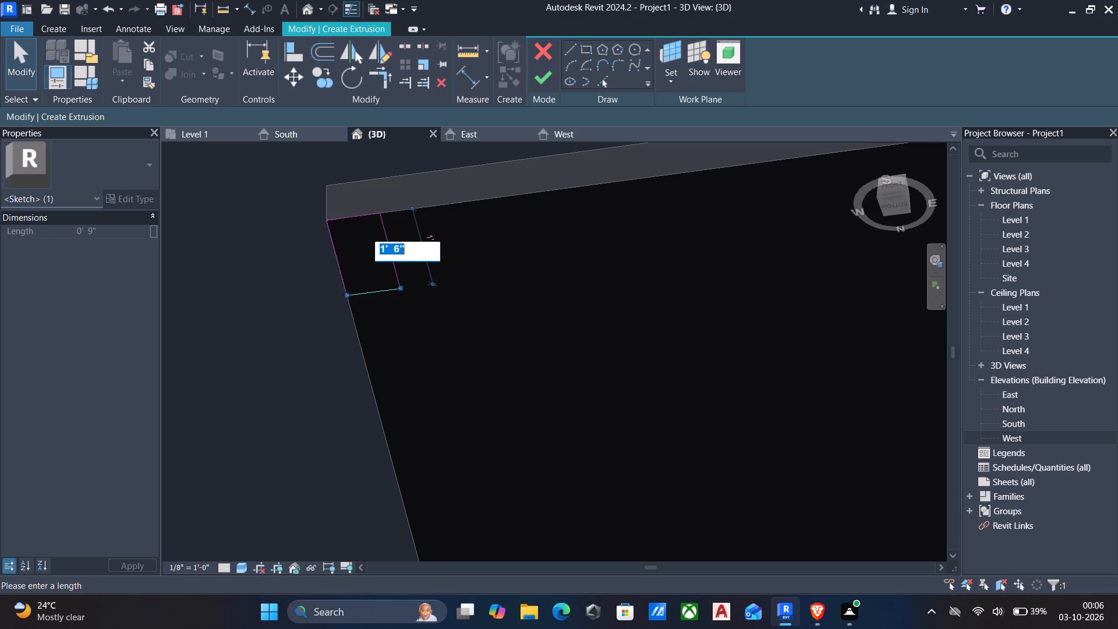
{"action": "key", "text": "9"}
{"action": "key", "text": "shift+quotedbl"}
{"action": "key", "text": "Return"}
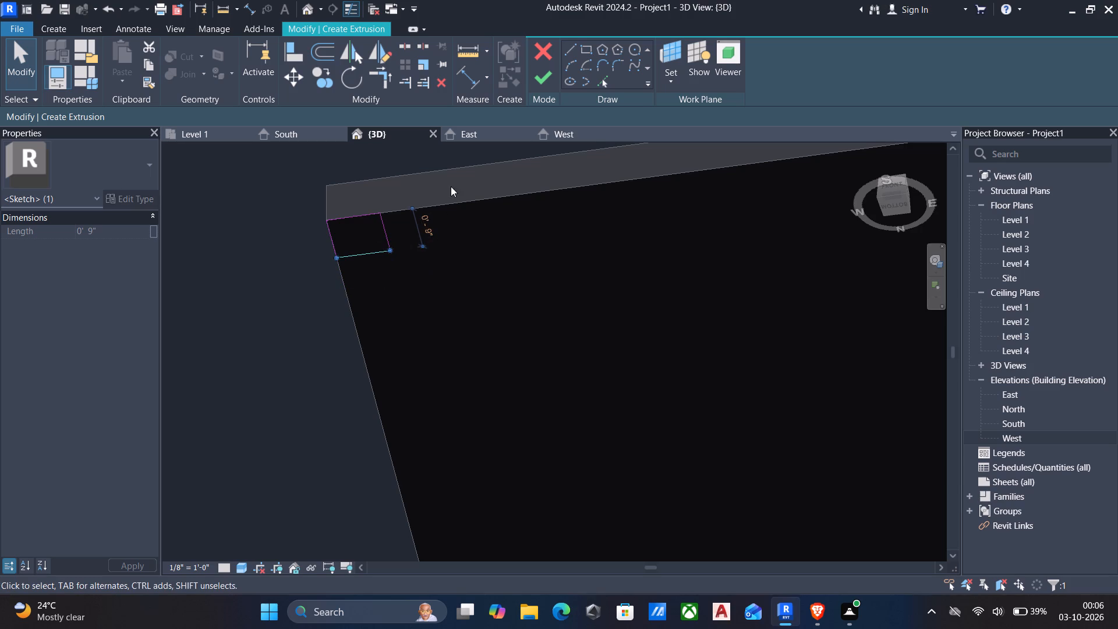
{"action": "left_click", "coordinate": [543, 76]}
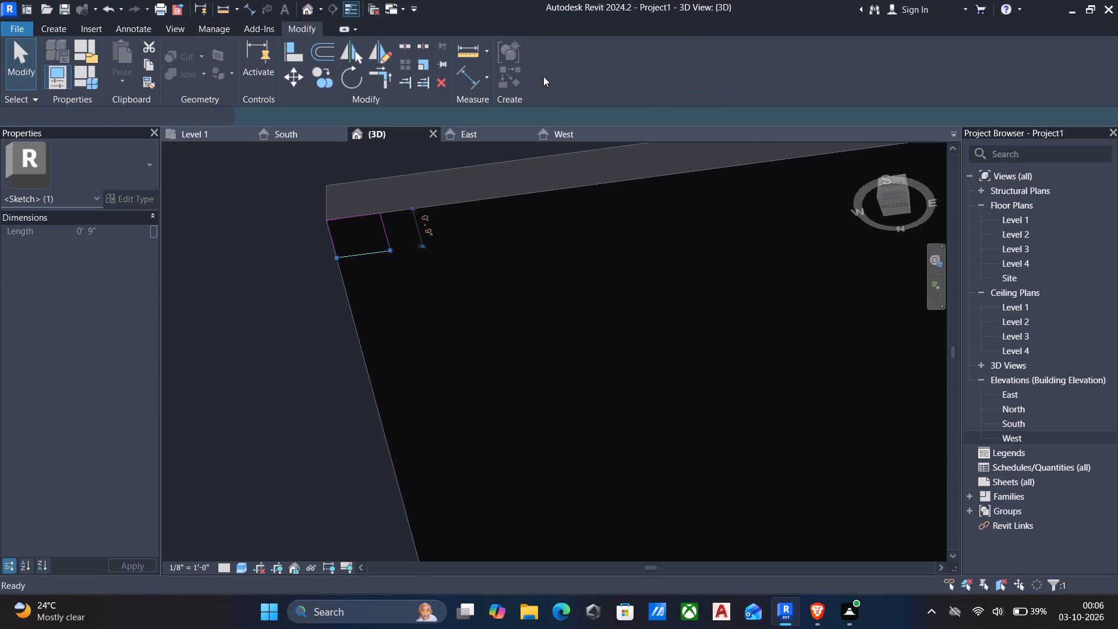
{"action": "scroll", "coordinate": [570, 160], "scroll_direction": "down", "scroll_amount": 5}
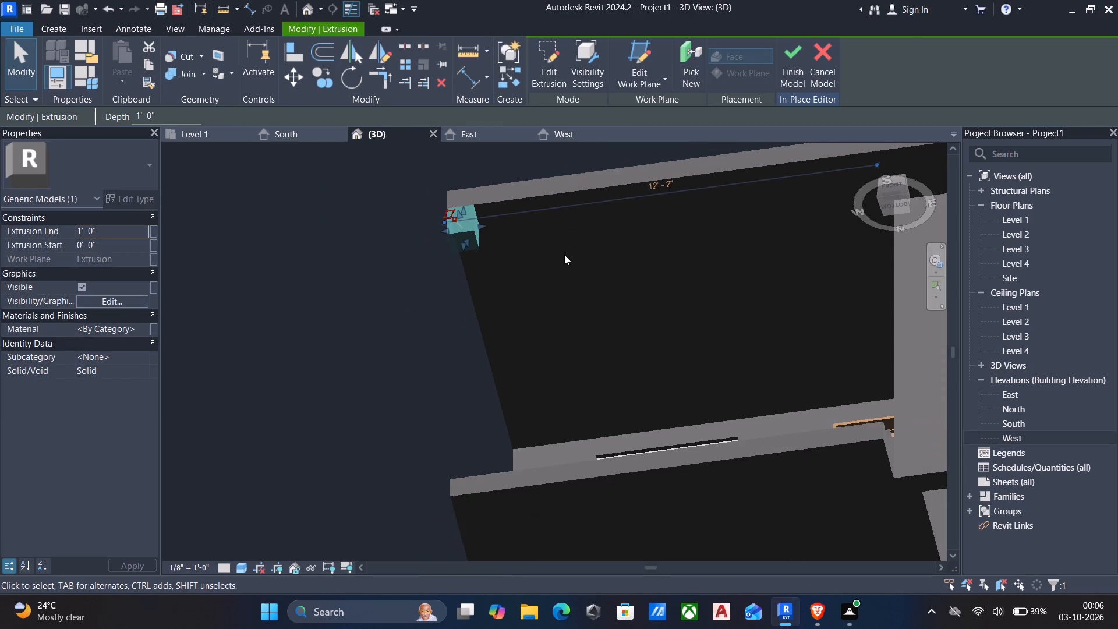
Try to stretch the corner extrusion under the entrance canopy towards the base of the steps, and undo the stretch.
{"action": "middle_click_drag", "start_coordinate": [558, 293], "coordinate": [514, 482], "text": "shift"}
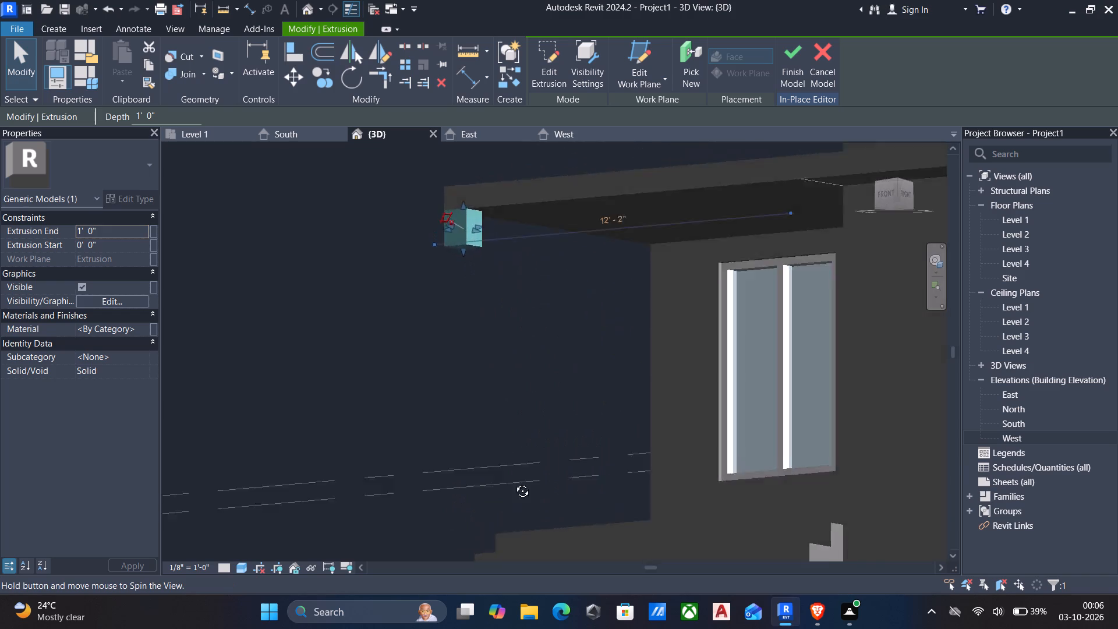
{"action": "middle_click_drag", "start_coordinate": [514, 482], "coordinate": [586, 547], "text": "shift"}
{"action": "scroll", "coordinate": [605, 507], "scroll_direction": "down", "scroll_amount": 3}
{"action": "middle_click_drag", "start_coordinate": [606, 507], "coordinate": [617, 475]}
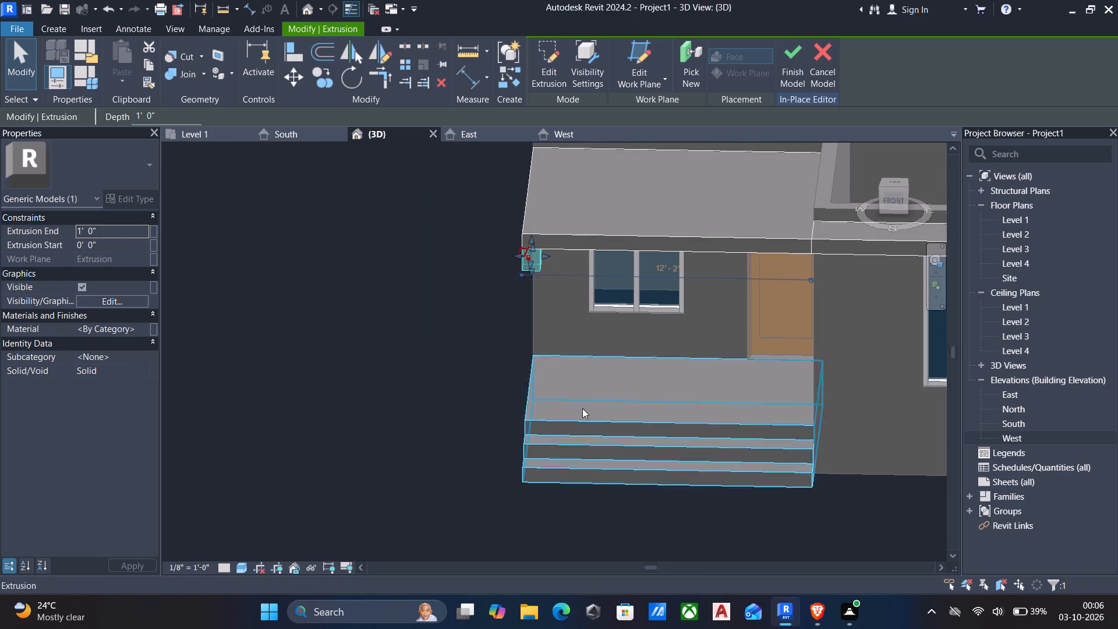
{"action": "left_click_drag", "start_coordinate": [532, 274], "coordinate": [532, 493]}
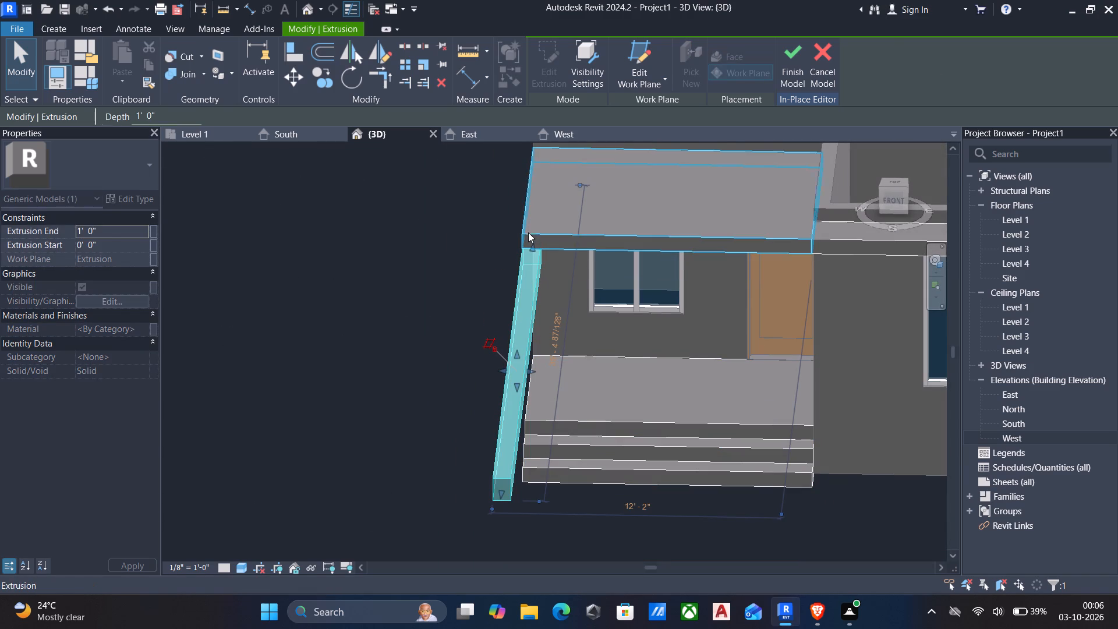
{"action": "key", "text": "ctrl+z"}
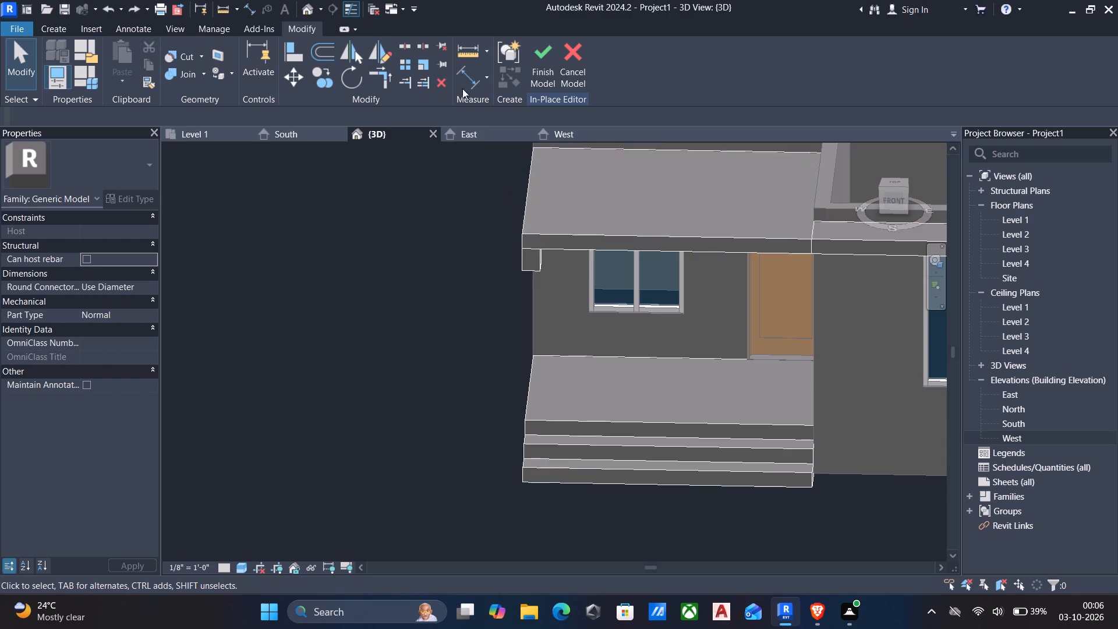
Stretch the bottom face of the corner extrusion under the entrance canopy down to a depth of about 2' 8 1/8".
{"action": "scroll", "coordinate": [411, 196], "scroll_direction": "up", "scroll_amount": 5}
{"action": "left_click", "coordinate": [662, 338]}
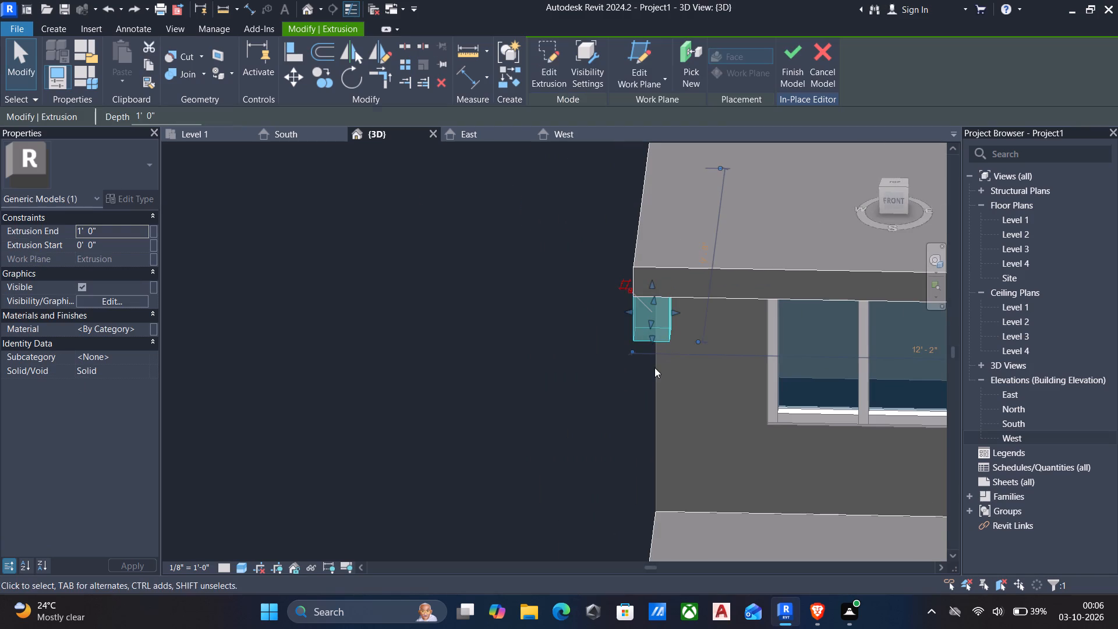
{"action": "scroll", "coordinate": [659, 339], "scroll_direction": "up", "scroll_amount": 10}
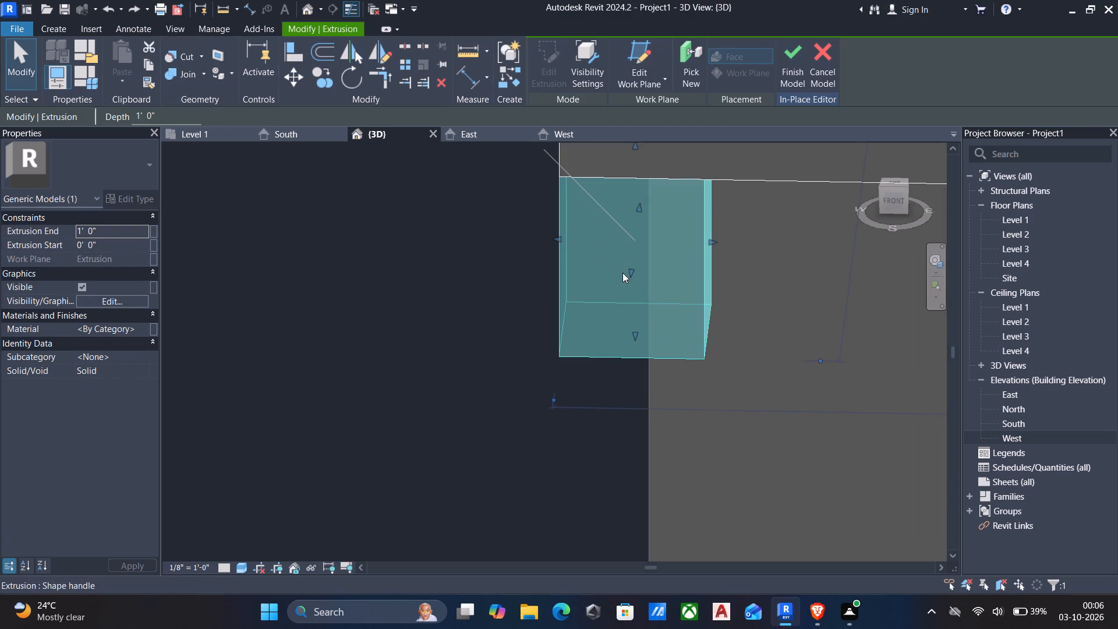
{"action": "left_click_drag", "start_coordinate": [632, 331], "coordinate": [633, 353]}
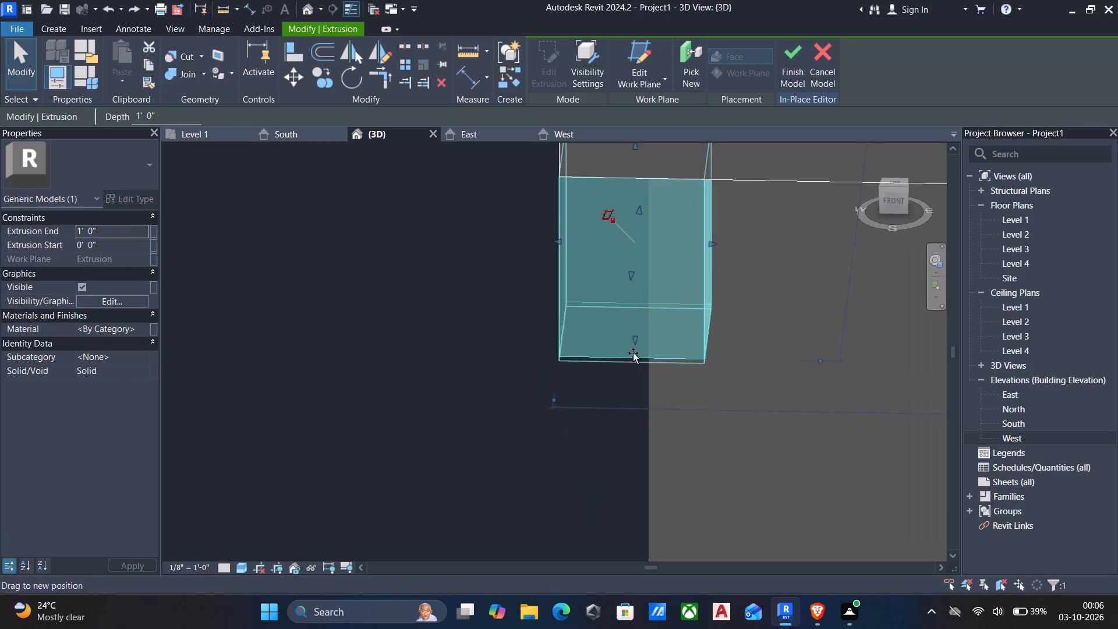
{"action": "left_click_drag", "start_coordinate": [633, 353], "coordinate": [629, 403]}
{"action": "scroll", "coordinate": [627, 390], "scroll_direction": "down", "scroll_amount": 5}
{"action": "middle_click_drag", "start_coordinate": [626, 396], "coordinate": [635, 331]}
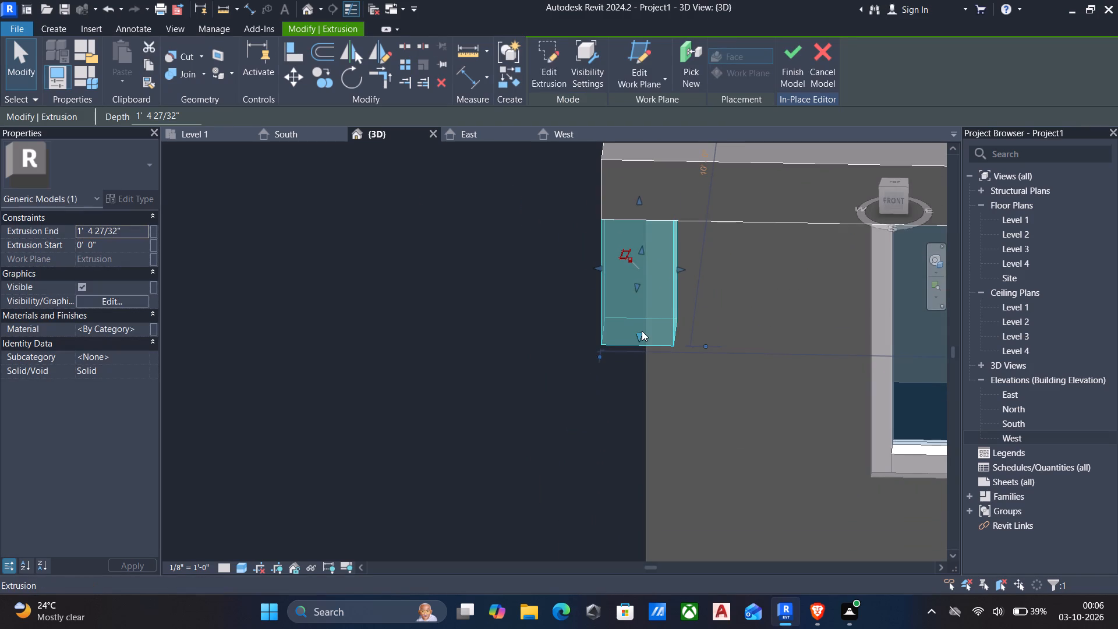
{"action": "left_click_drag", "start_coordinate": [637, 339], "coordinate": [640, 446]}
Extend the canopy column down to the base of the entrance steps at a 10' 9" depth and finish the in-place model.
{"action": "scroll", "coordinate": [636, 406], "scroll_direction": "down", "scroll_amount": 3}
{"action": "middle_click_drag", "start_coordinate": [636, 430], "coordinate": [666, 256]}
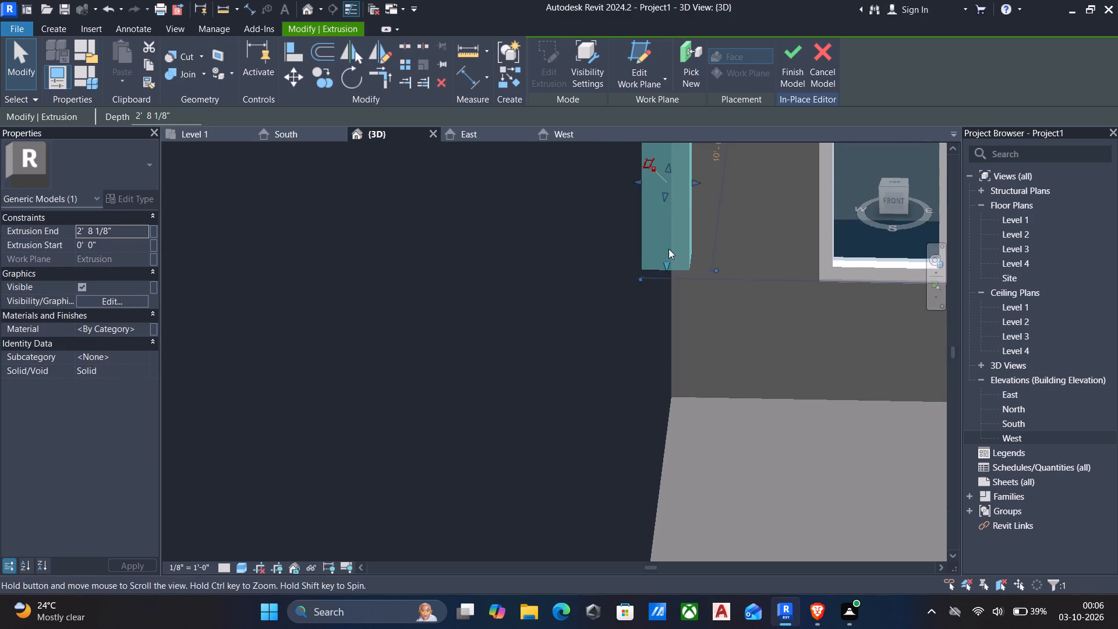
{"action": "scroll", "coordinate": [685, 266], "scroll_direction": "down", "scroll_amount": 3}
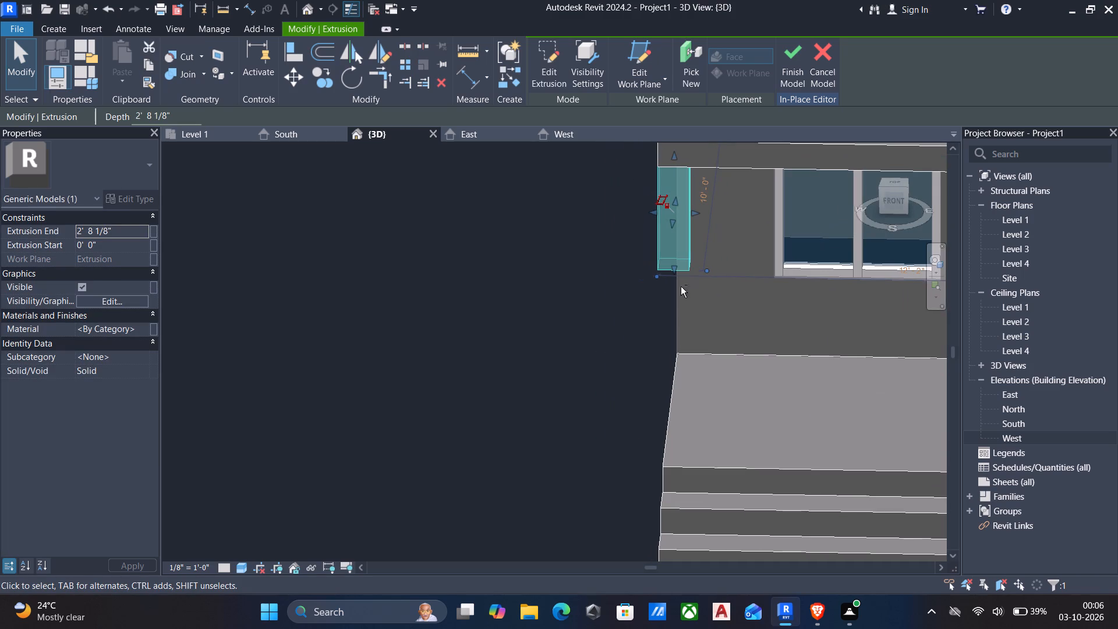
{"action": "middle_click_drag", "start_coordinate": [677, 293], "coordinate": [603, 337], "text": "shift"}
{"action": "middle_click_drag", "start_coordinate": [642, 330], "coordinate": [664, 228], "text": "shift"}
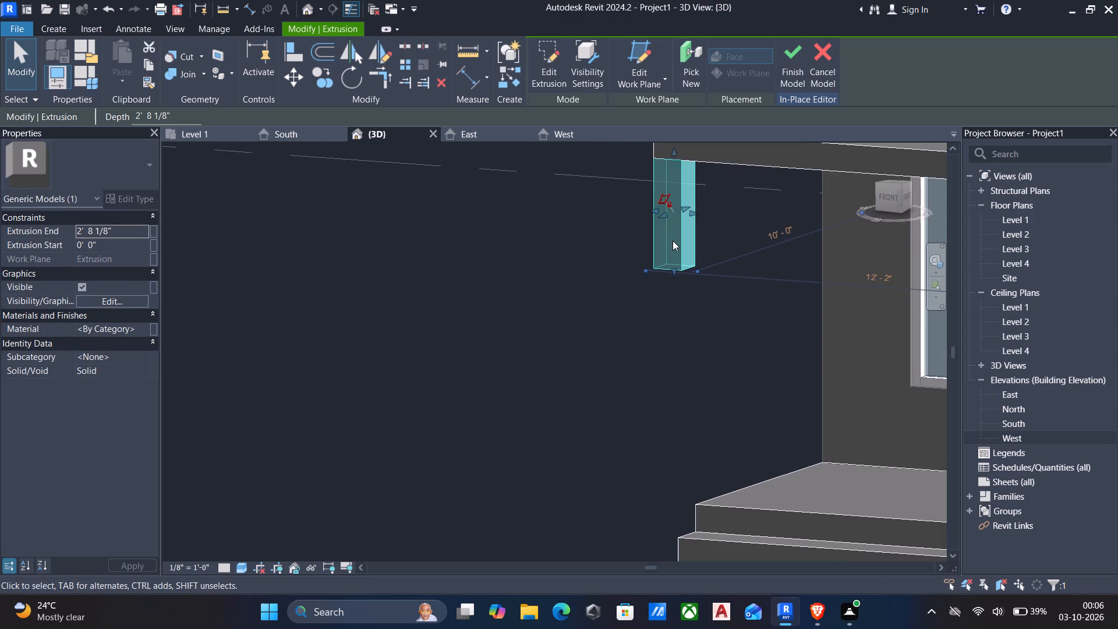
{"action": "key", "text": "Escape"}
{"action": "left_click", "coordinate": [675, 244]}
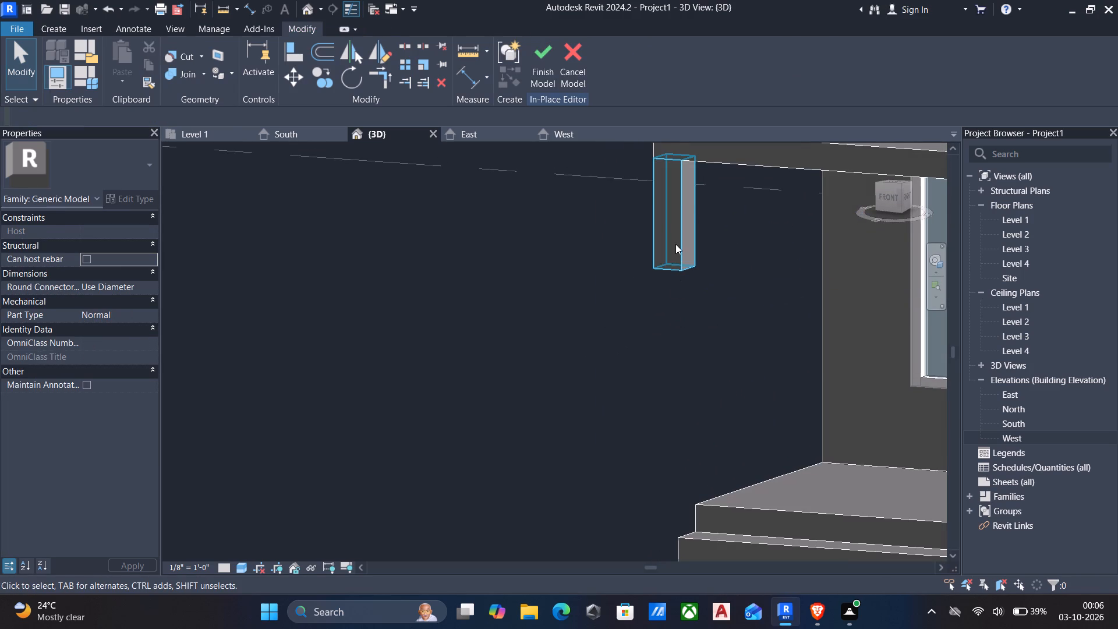
{"action": "left_click_drag", "start_coordinate": [675, 279], "coordinate": [673, 406]}
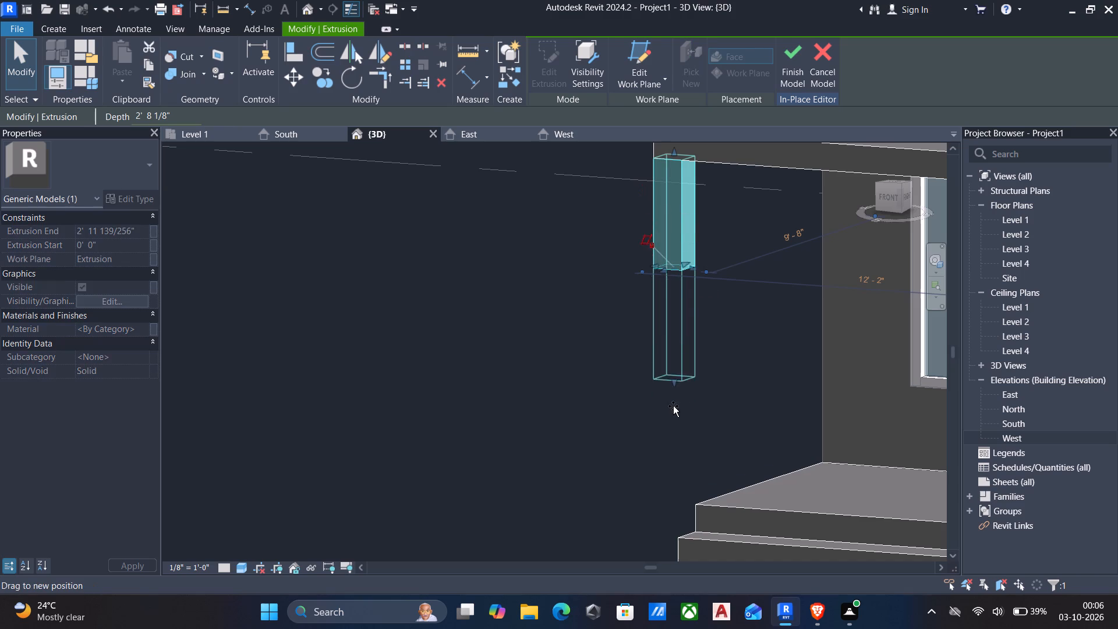
{"action": "left_click_drag", "start_coordinate": [673, 406], "coordinate": [682, 414]}
{"action": "scroll", "coordinate": [677, 415], "scroll_direction": "down", "scroll_amount": 6}
{"action": "middle_click_drag", "start_coordinate": [675, 422], "coordinate": [675, 327]}
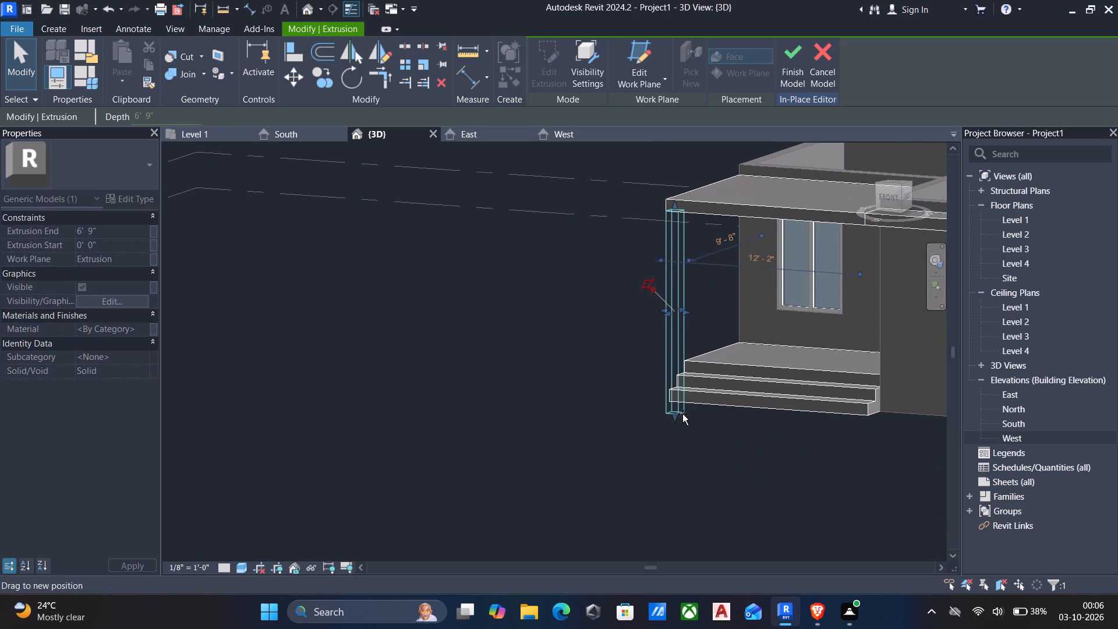
{"action": "left_click_drag", "start_coordinate": [682, 414], "coordinate": [683, 400]}
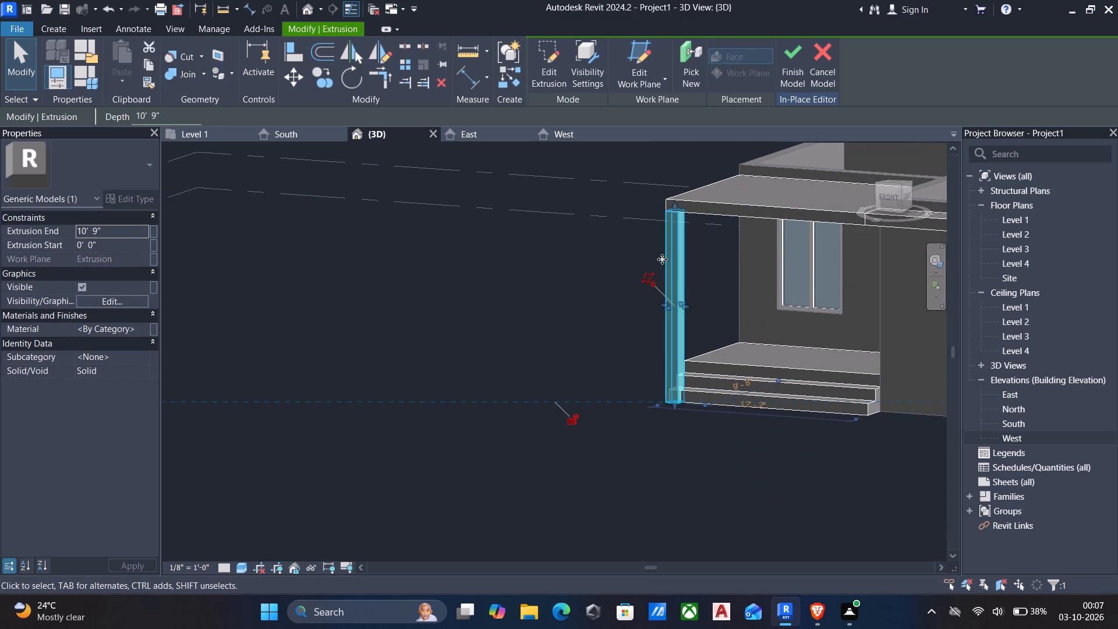
{"action": "key", "text": "Escape"}
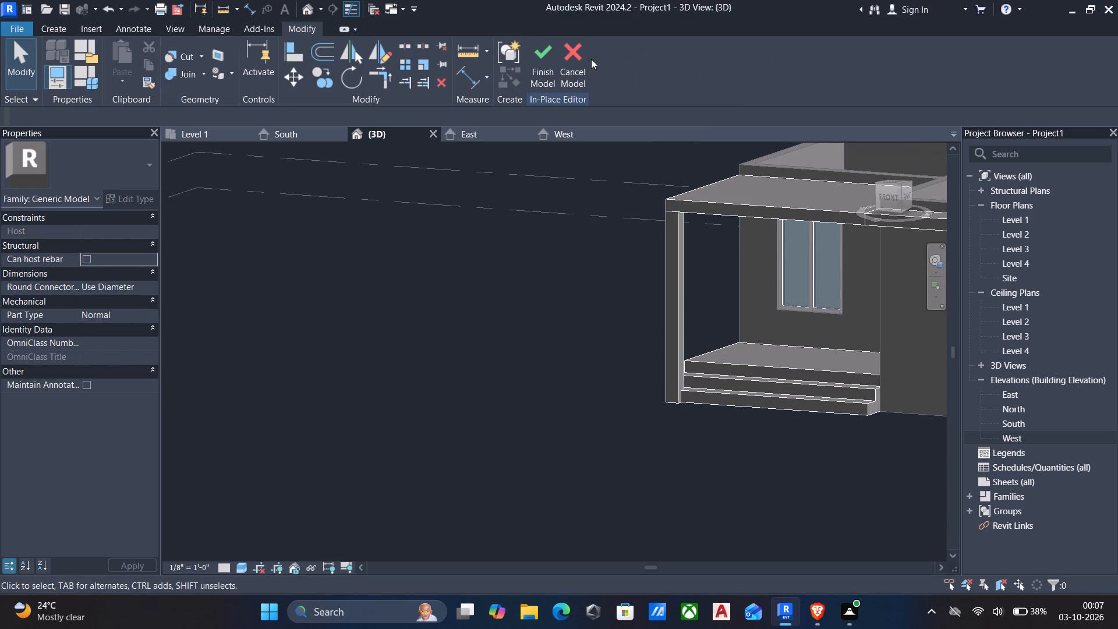
{"action": "left_click", "coordinate": [536, 57]}
Examine the canopy column, the wall behind the entrance and the whole building in 3D, ending with a straight-on front view.
{"action": "middle_click_drag", "start_coordinate": [552, 174], "coordinate": [555, 175], "text": "shift"}
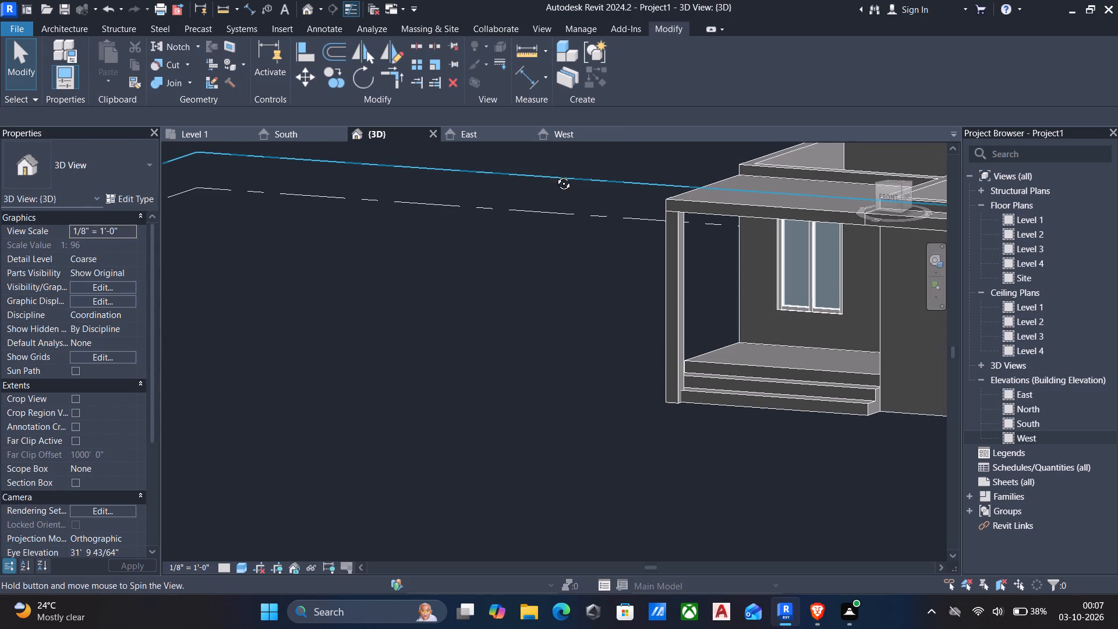
{"action": "middle_click_drag", "start_coordinate": [555, 175], "coordinate": [597, 183], "text": "shift"}
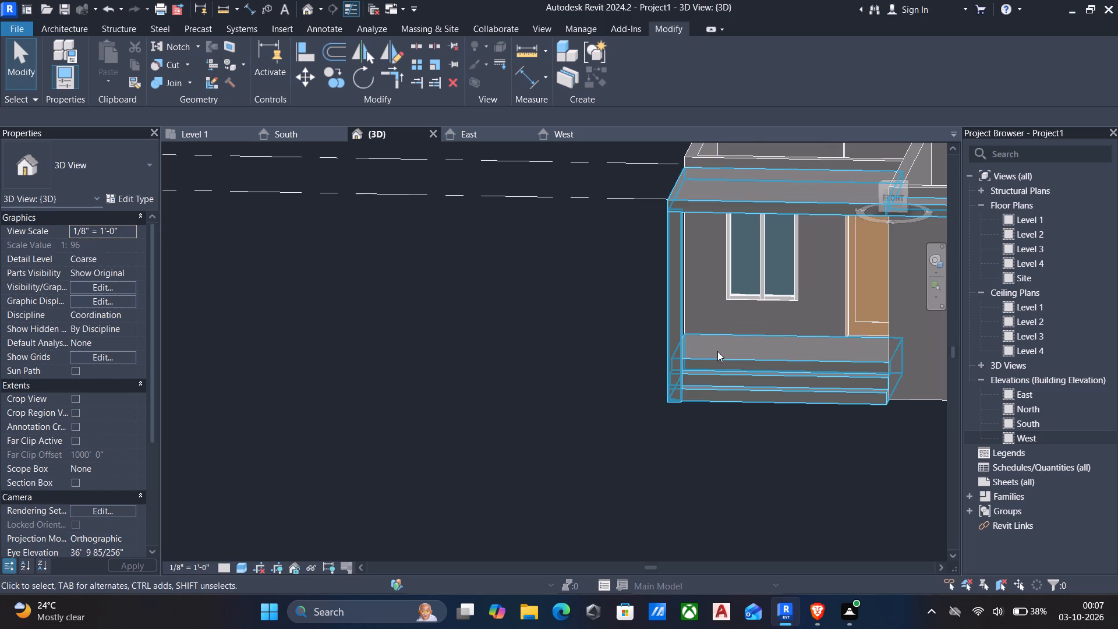
{"action": "middle_click_drag", "start_coordinate": [735, 393], "coordinate": [723, 408]}
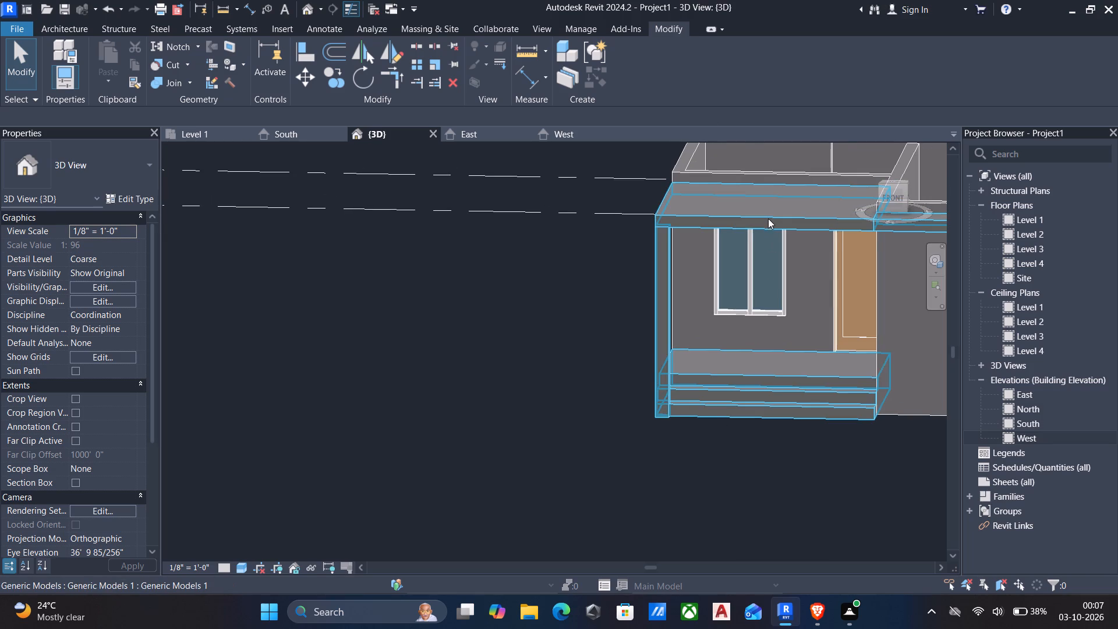
{"action": "middle_click_drag", "start_coordinate": [769, 213], "coordinate": [710, 346]}
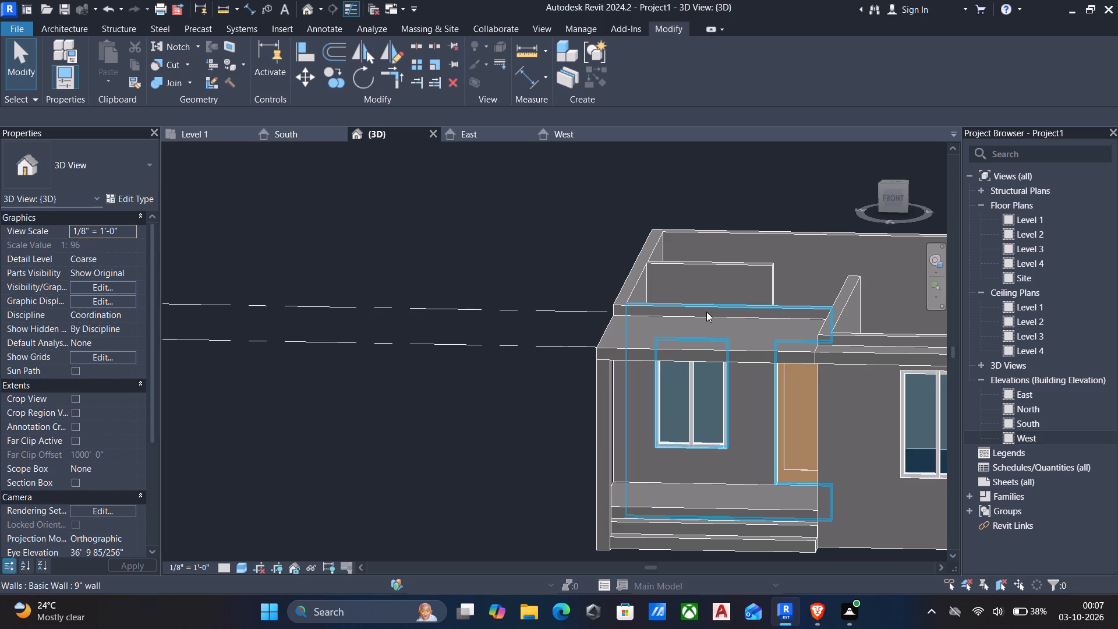
{"action": "left_click", "coordinate": [783, 308]}
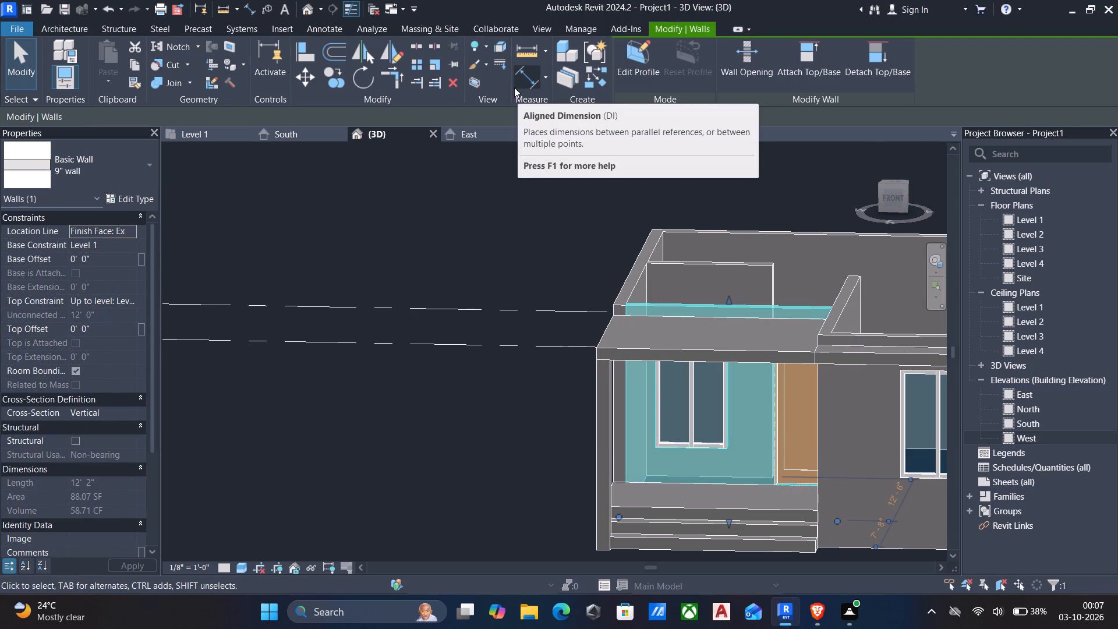
{"action": "key", "text": "Escape"}
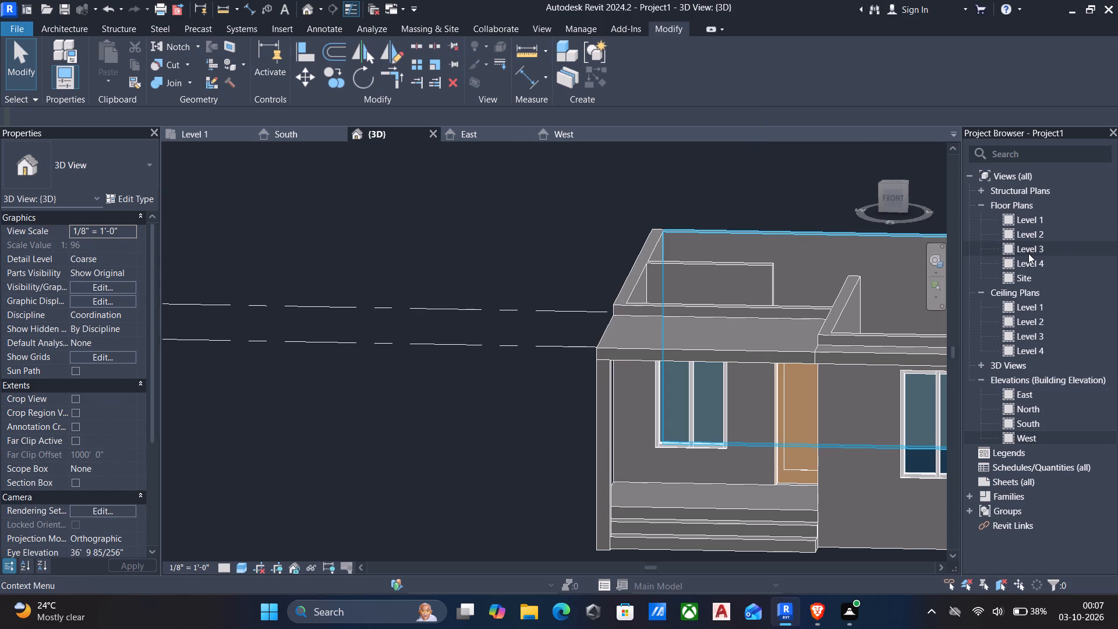
{"action": "scroll", "coordinate": [815, 359], "scroll_direction": "down", "scroll_amount": 3}
{"action": "middle_click_drag", "start_coordinate": [781, 397], "coordinate": [469, 339]}
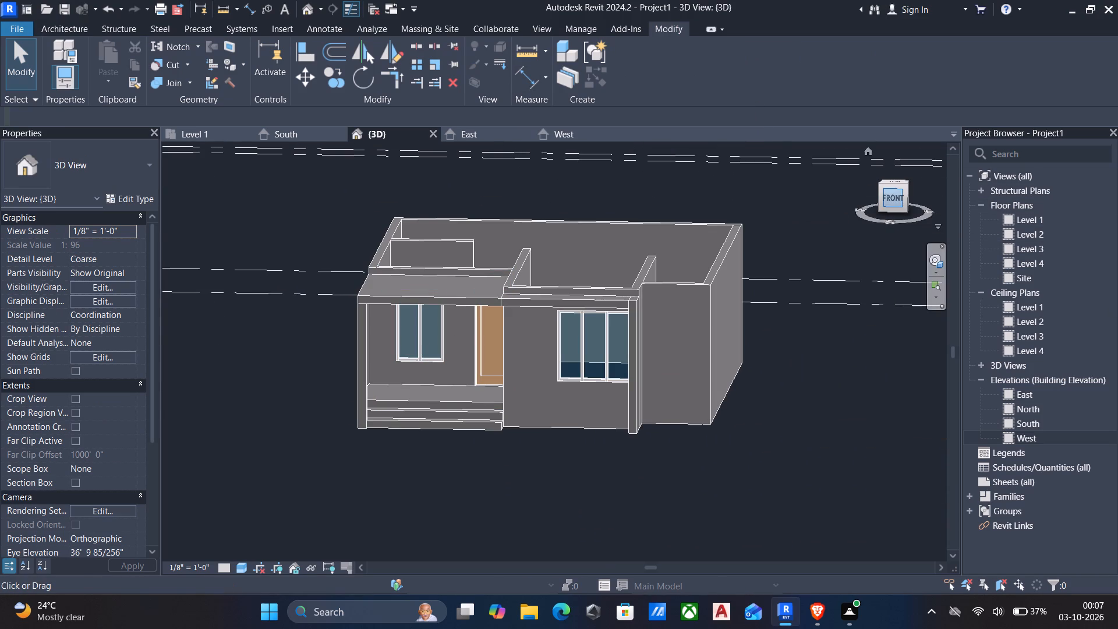
{"action": "left_click", "coordinate": [889, 203]}
{"action": "scroll", "coordinate": [645, 333], "scroll_direction": "up", "scroll_amount": 5}
{"action": "scroll", "coordinate": [537, 336], "scroll_direction": "up", "scroll_amount": 4}
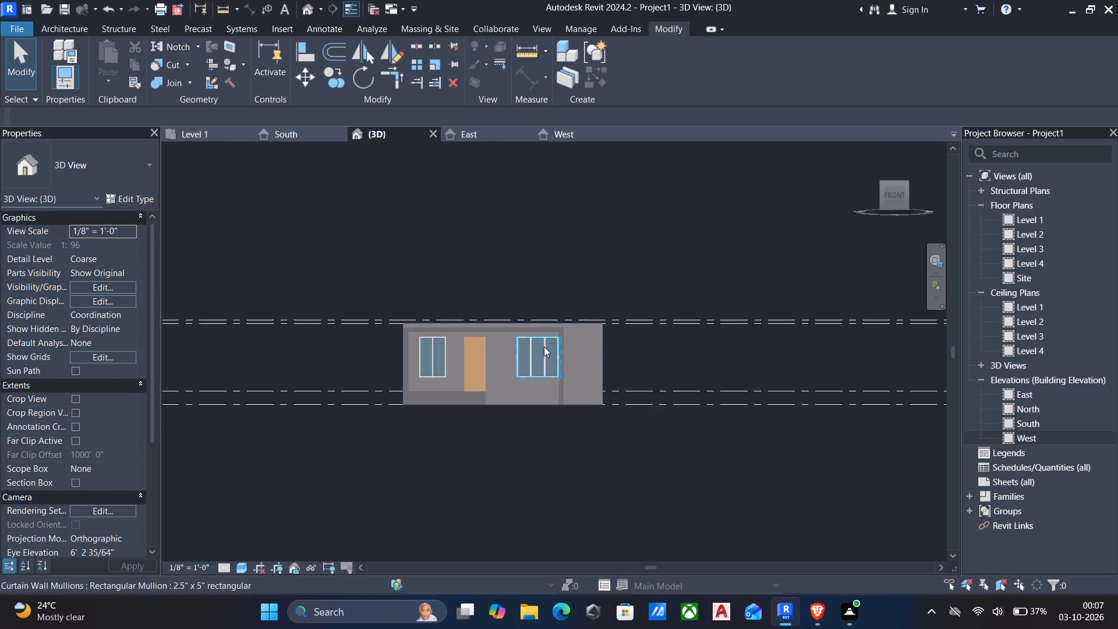
{"action": "scroll", "coordinate": [544, 347], "scroll_direction": "up", "scroll_amount": 7}
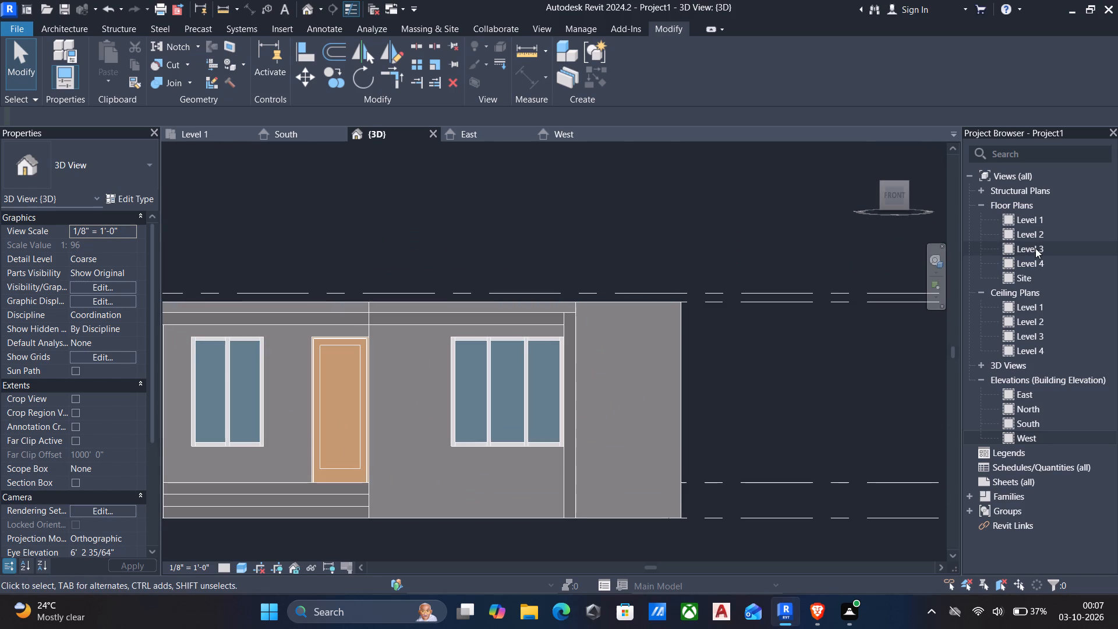
Open the Level 3 floor plan and set its underlay base level to Level 2.
{"action": "double_click", "coordinate": [1029, 249]}
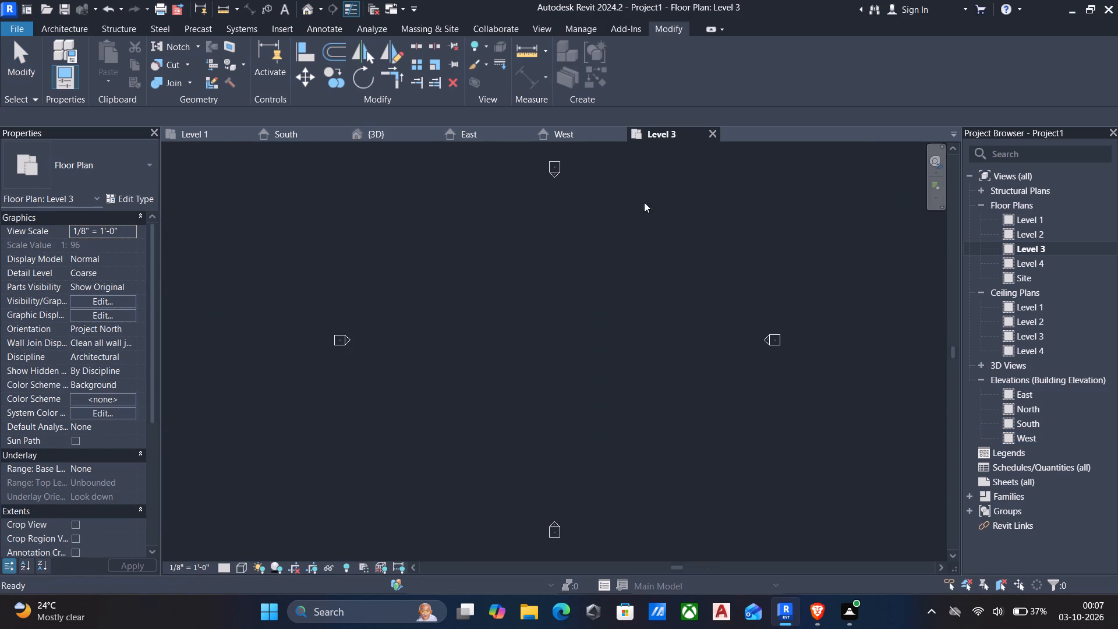
{"action": "scroll", "coordinate": [598, 231], "scroll_direction": "down", "scroll_amount": 1}
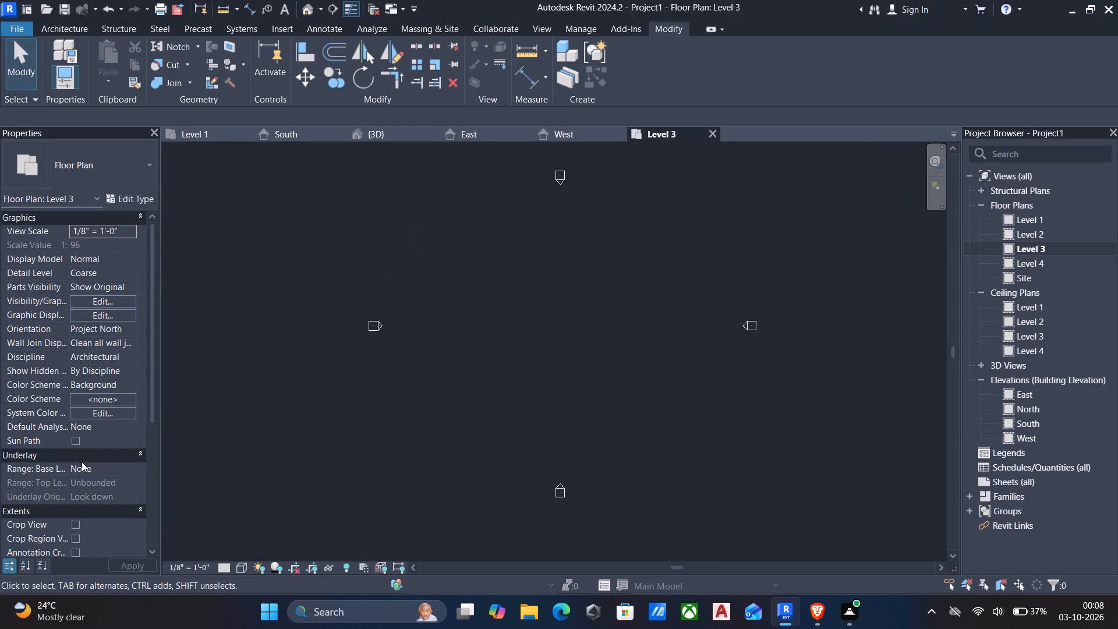
{"action": "left_click", "coordinate": [114, 468]}
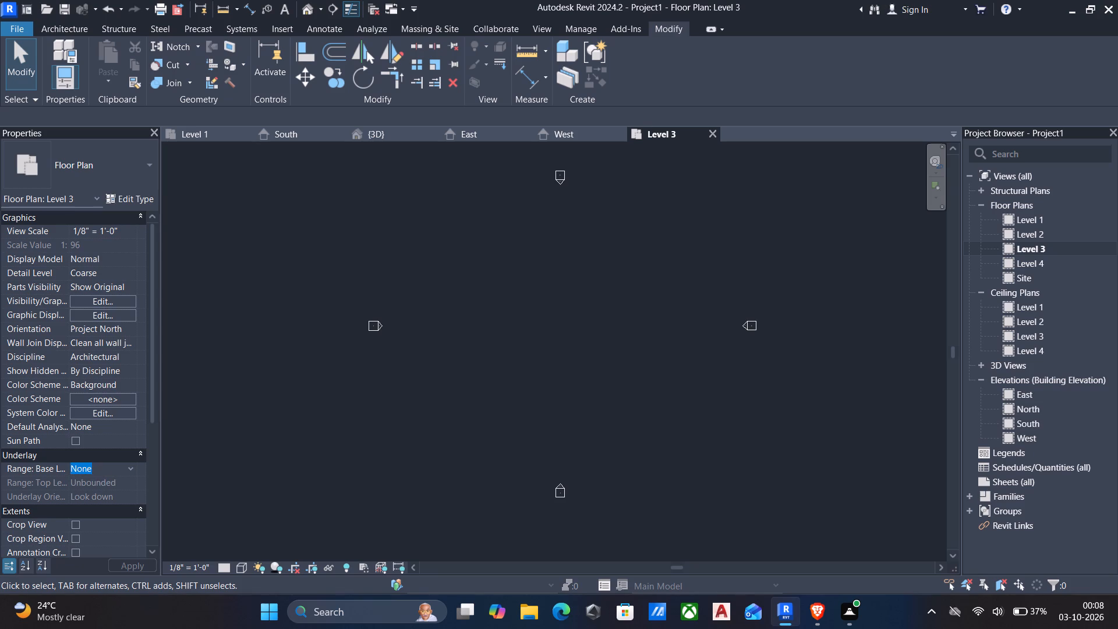
{"action": "left_click", "coordinate": [131, 464]}
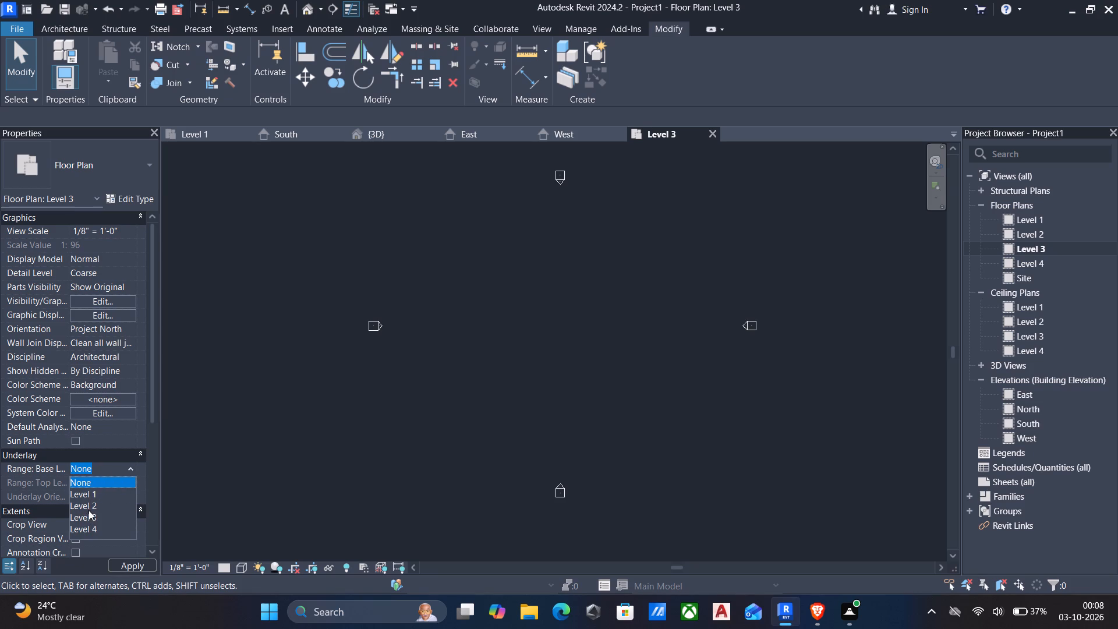
{"action": "left_click", "coordinate": [89, 509]}
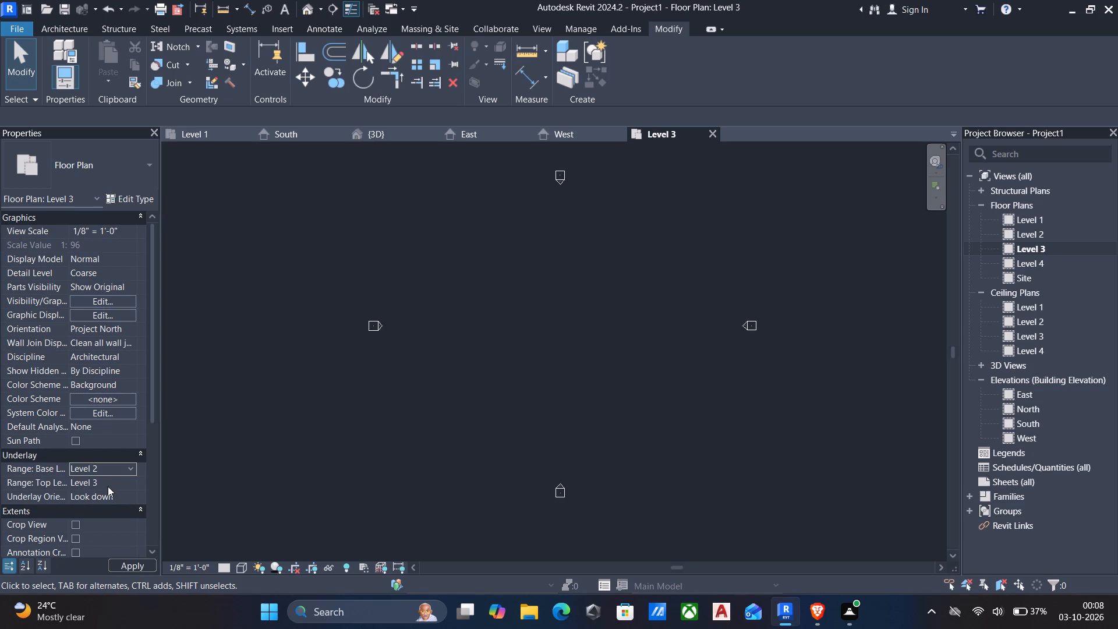
{"action": "left_click", "coordinate": [137, 564]}
{"action": "scroll", "coordinate": [617, 207], "scroll_direction": "up", "scroll_amount": 6}
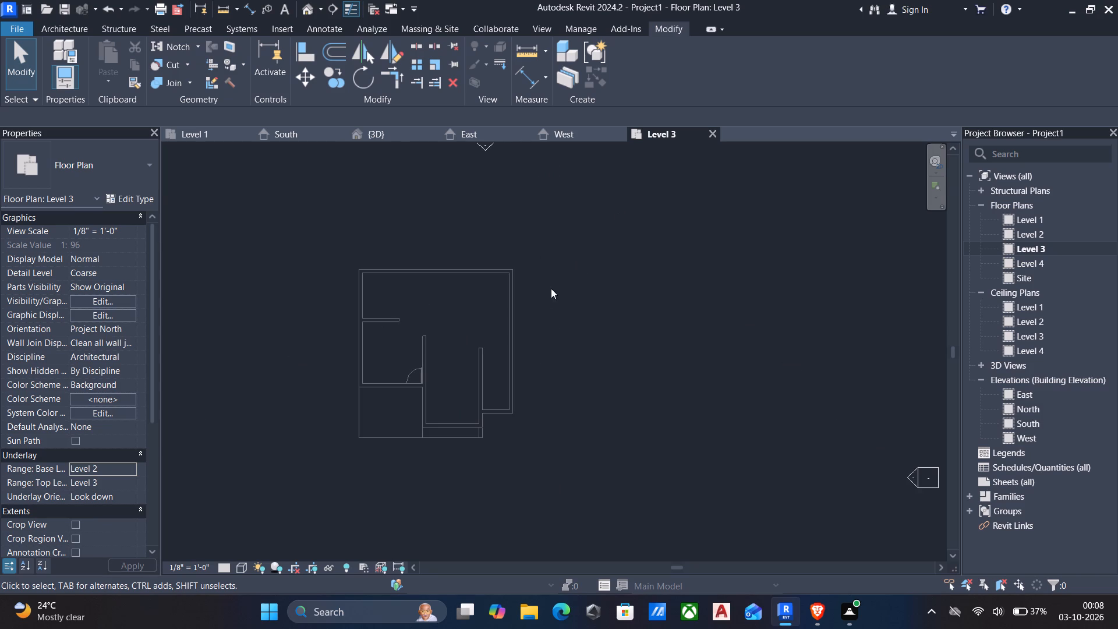
{"action": "middle_click_drag", "start_coordinate": [538, 312], "coordinate": [608, 308]}
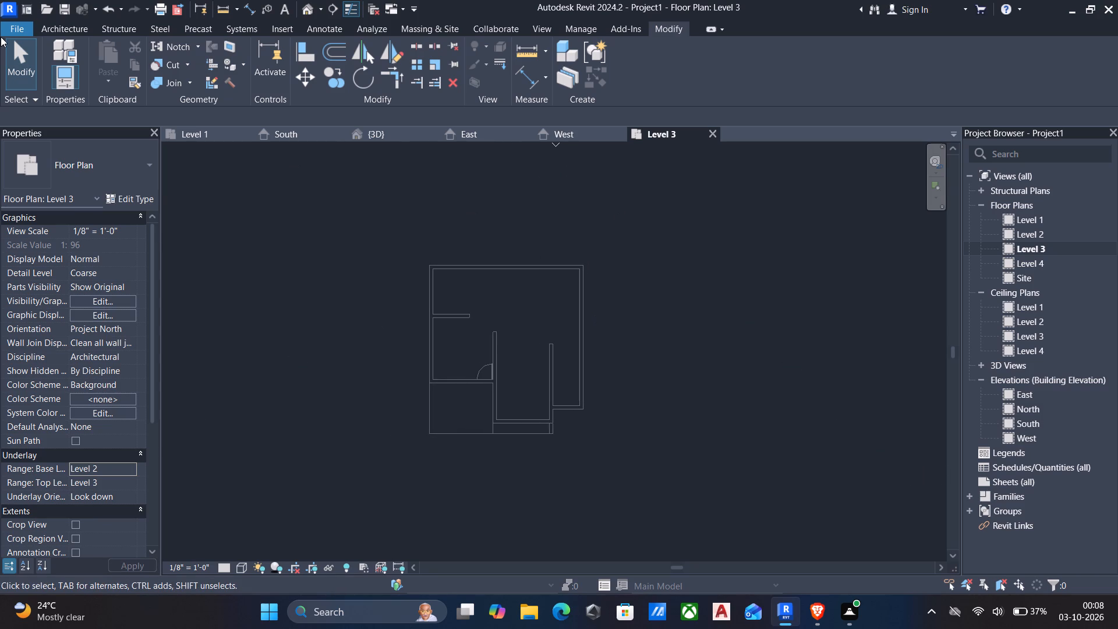
Draw a 22' 6" Level 3 wall of type 9" wall along the west side's outer edge, using the Finish Face: Exterior location line.
{"action": "type", "text": "wa"}
{"action": "scroll", "coordinate": [0, 30], "scroll_direction": "up", "scroll_amount": 5}
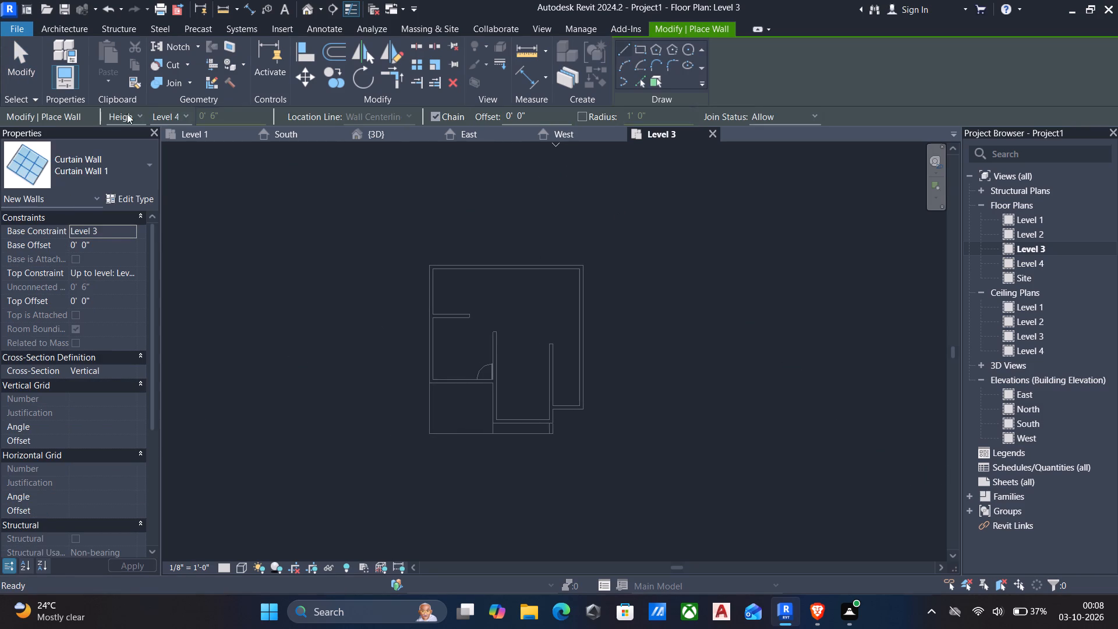
{"action": "left_click", "coordinate": [150, 166]}
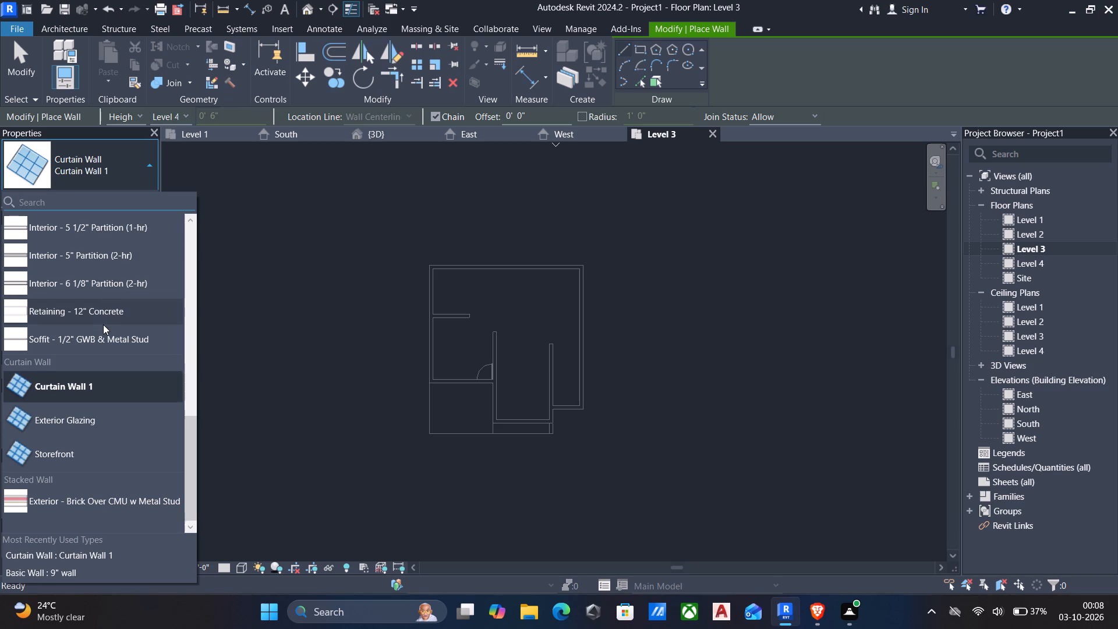
{"action": "scroll", "coordinate": [114, 299], "scroll_direction": "up", "scroll_amount": 16}
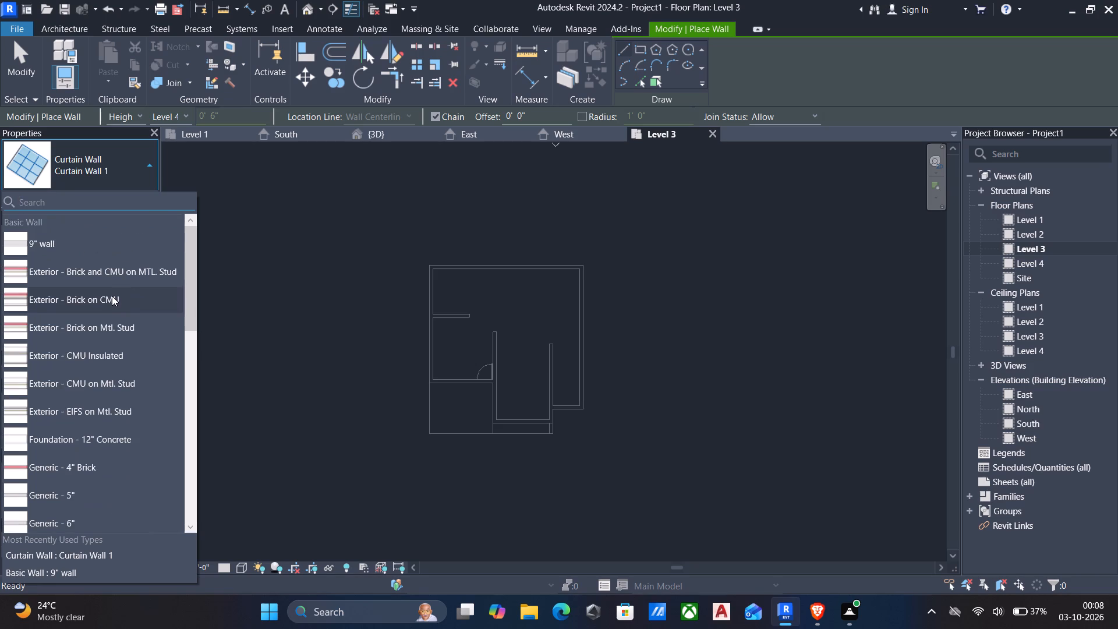
{"action": "scroll", "coordinate": [112, 296], "scroll_direction": "up", "scroll_amount": 4}
{"action": "left_click", "coordinate": [51, 247]}
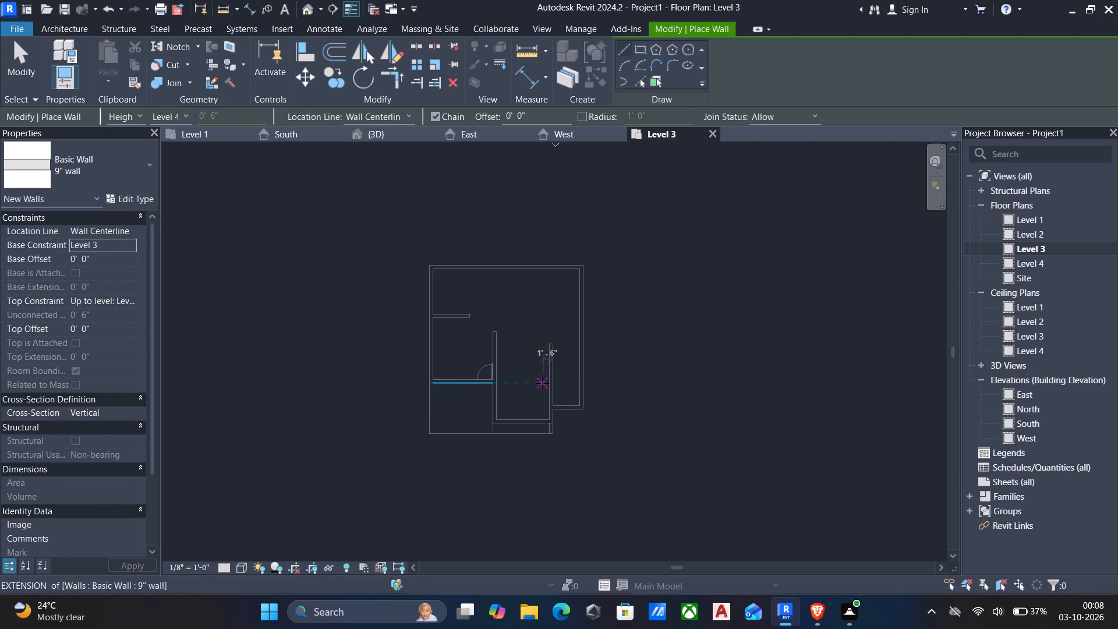
{"action": "scroll", "coordinate": [380, 385], "scroll_direction": "up", "scroll_amount": 9}
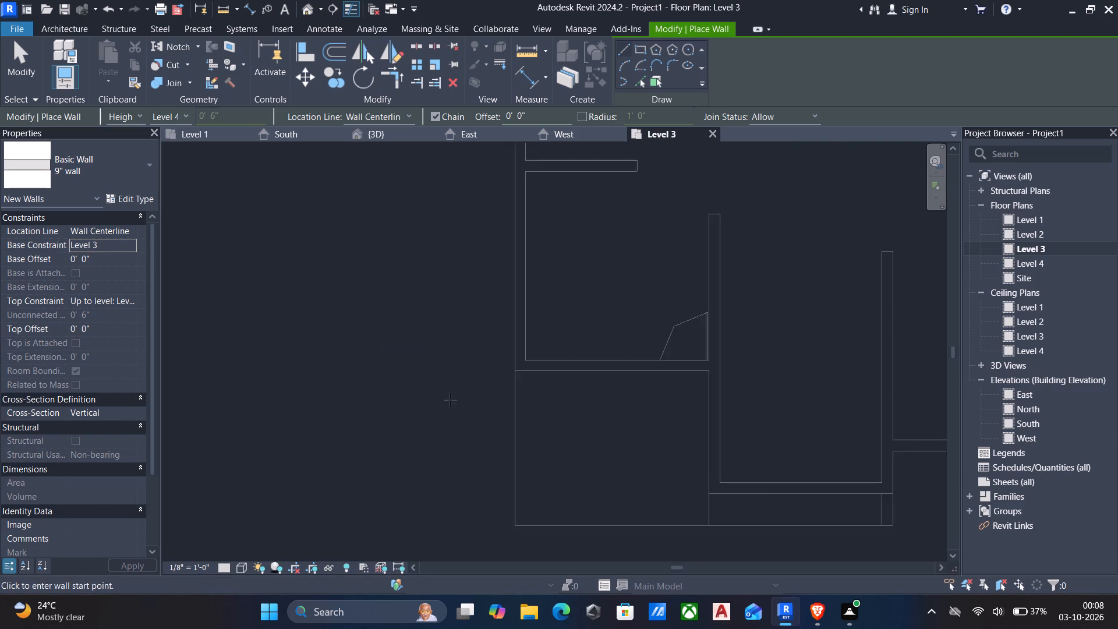
{"action": "left_click", "coordinate": [399, 116]}
{"action": "left_click", "coordinate": [395, 157]}
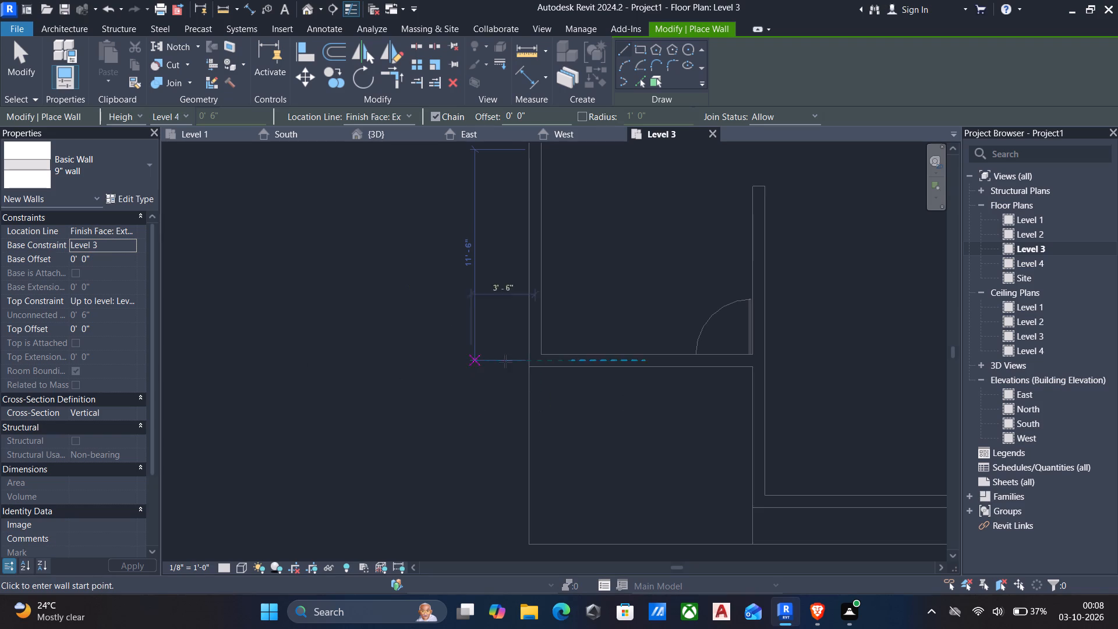
{"action": "left_click", "coordinate": [529, 371]}
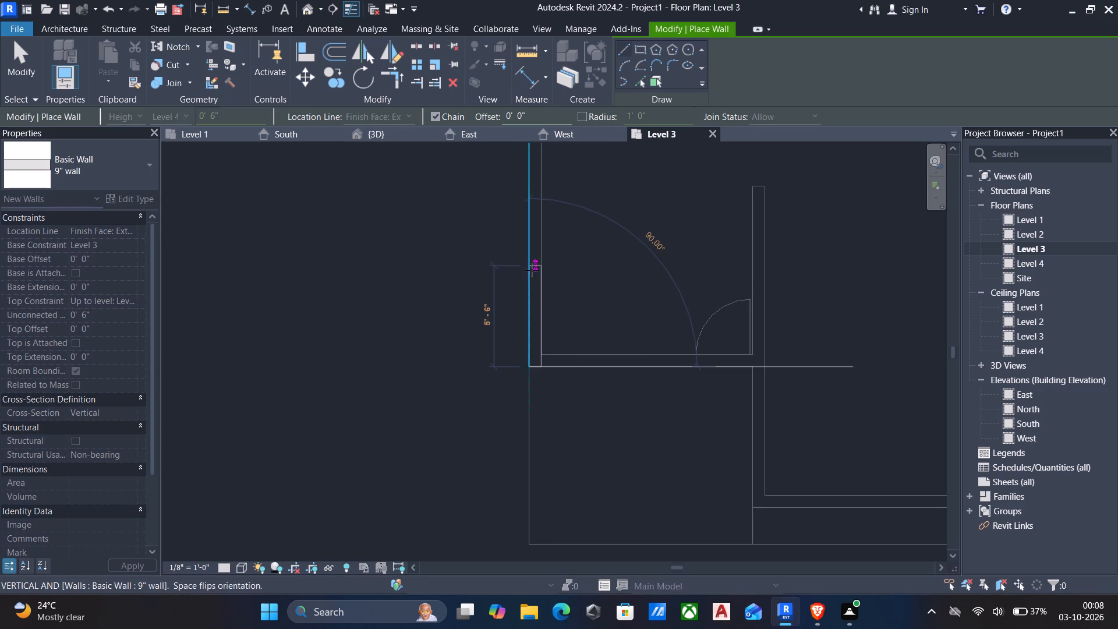
{"action": "middle_click_drag", "start_coordinate": [530, 280], "coordinate": [518, 434]}
{"action": "scroll", "coordinate": [504, 372], "scroll_direction": "down", "scroll_amount": 2}
{"action": "middle_click_drag", "start_coordinate": [512, 292], "coordinate": [500, 356]}
{"action": "scroll", "coordinate": [500, 356], "scroll_direction": "up", "scroll_amount": 1}
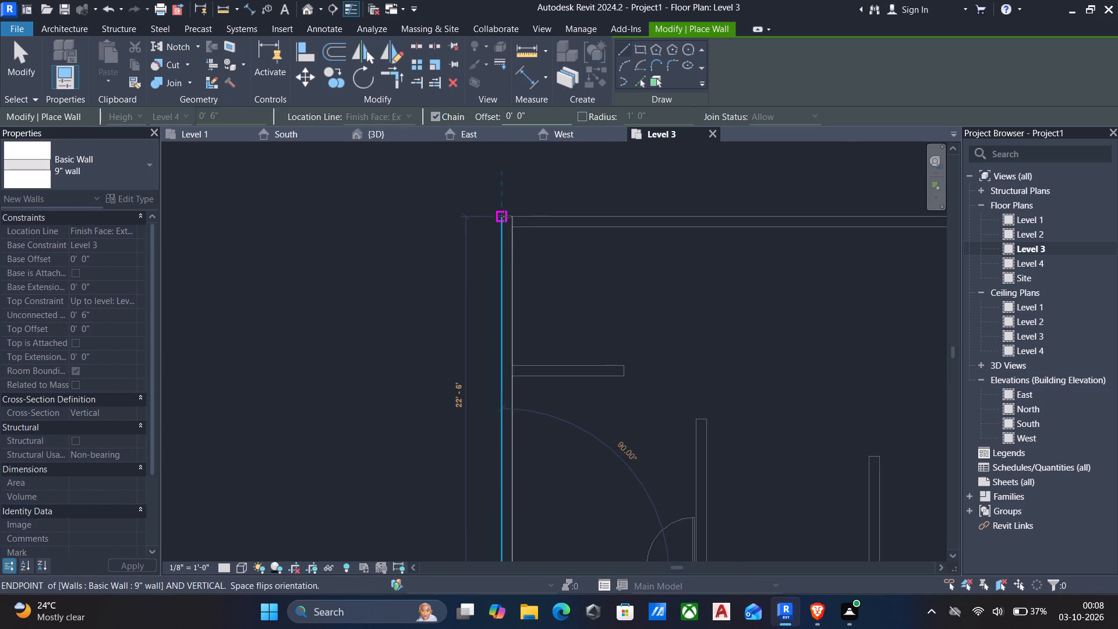
{"action": "scroll", "coordinate": [503, 213], "scroll_direction": "up", "scroll_amount": 5}
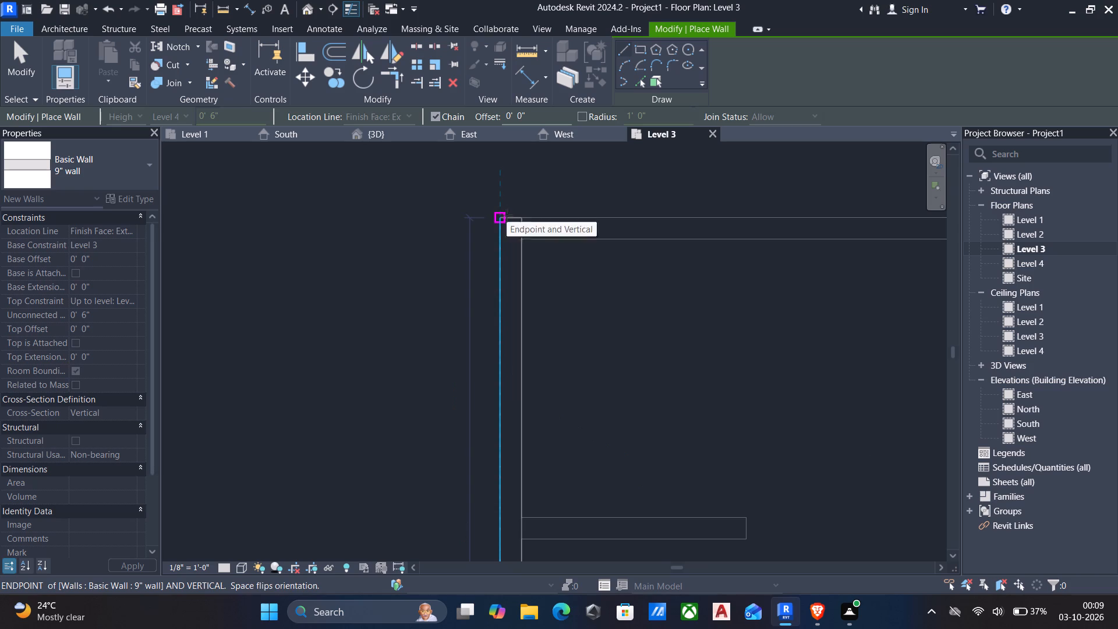
{"action": "left_click", "coordinate": [507, 217]}
Continue the wall chain 29' 6" along the north edge and 27' 6" down the east edge of the underlay outline.
{"action": "scroll", "coordinate": [677, 214], "scroll_direction": "down", "scroll_amount": 2}
{"action": "middle_click_drag", "start_coordinate": [671, 228], "coordinate": [659, 235]}
{"action": "scroll", "coordinate": [664, 233], "scroll_direction": "down", "scroll_amount": 1}
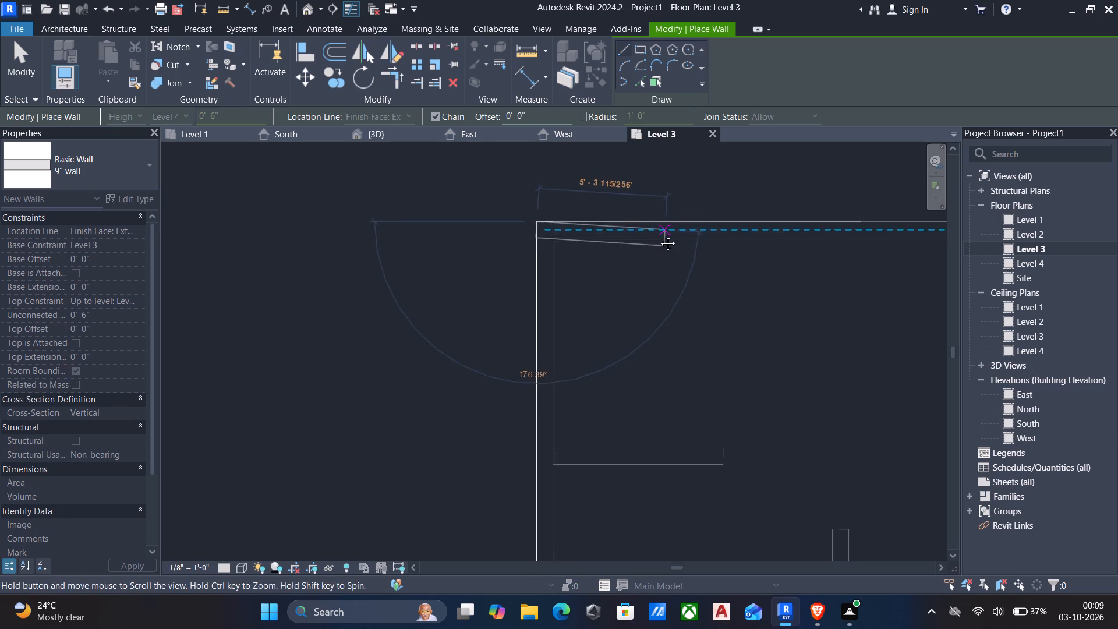
{"action": "middle_click_drag", "start_coordinate": [659, 235], "coordinate": [569, 245]}
{"action": "middle_click_drag", "start_coordinate": [657, 242], "coordinate": [516, 253]}
{"action": "scroll", "coordinate": [516, 253], "scroll_direction": "down", "scroll_amount": 3}
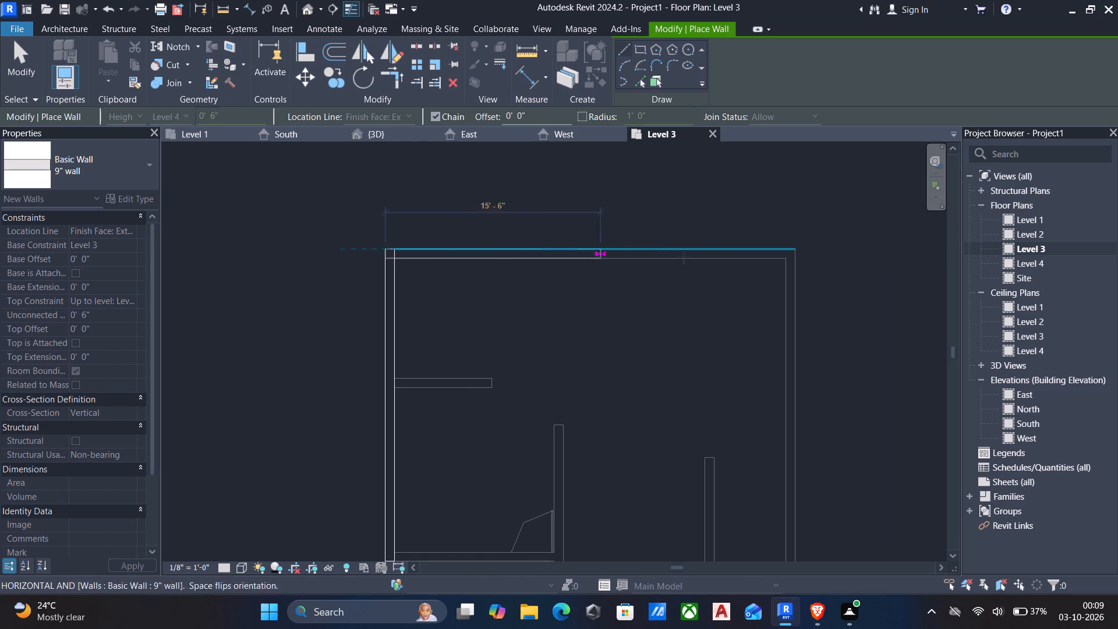
{"action": "left_click", "coordinate": [791, 248]}
{"action": "middle_click_drag", "start_coordinate": [804, 369], "coordinate": [802, 296]}
{"action": "middle_click_drag", "start_coordinate": [792, 391], "coordinate": [792, 377]}
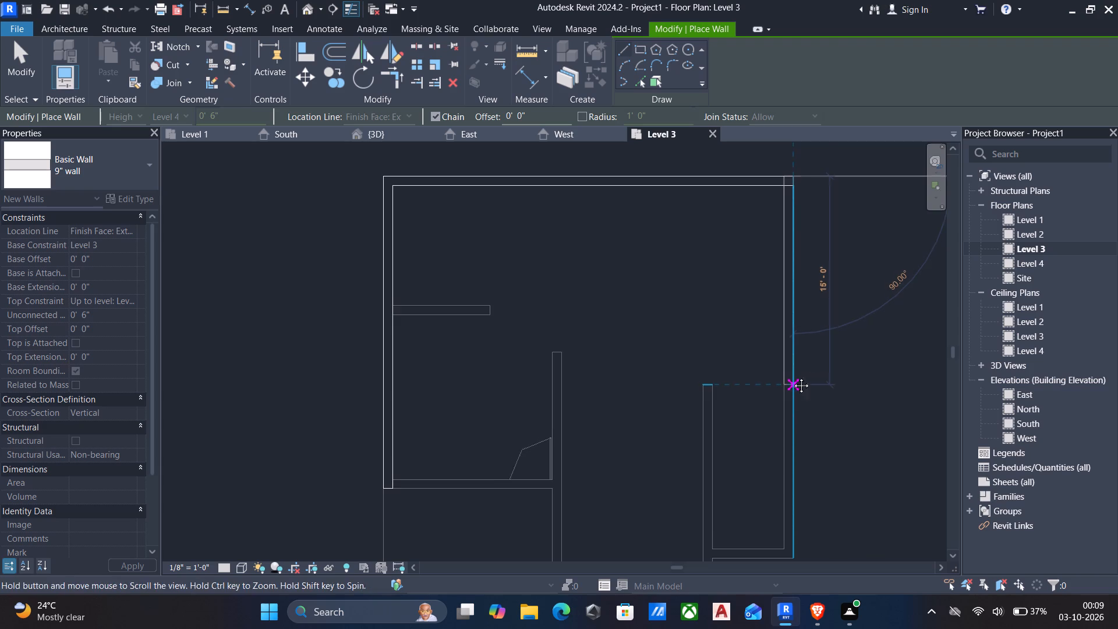
{"action": "middle_click_drag", "start_coordinate": [792, 377], "coordinate": [791, 345]}
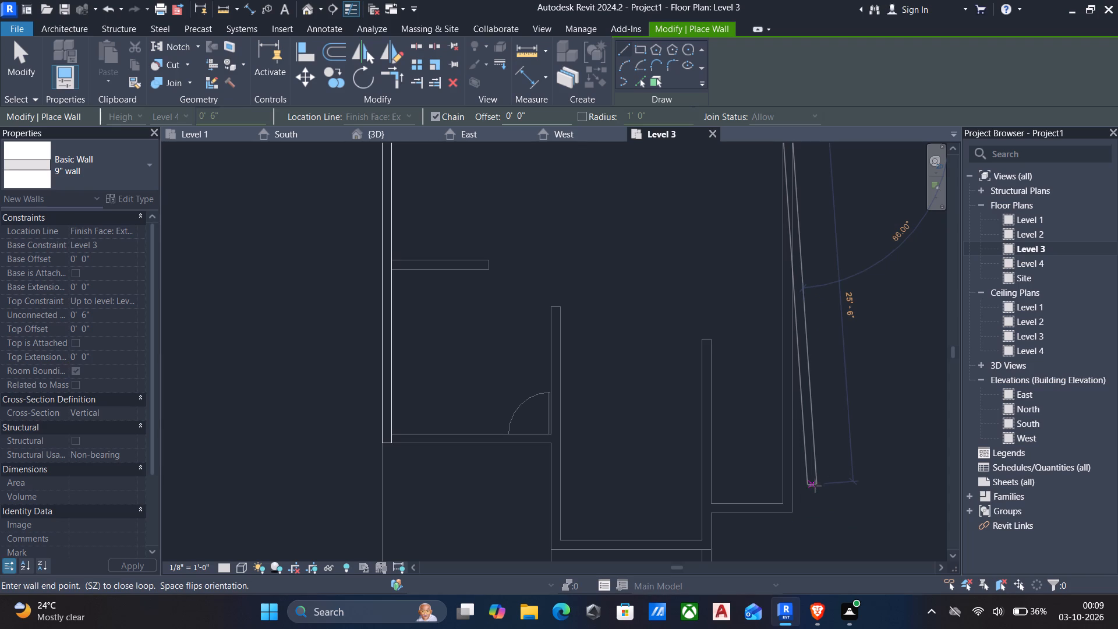
{"action": "left_click", "coordinate": [794, 518]}
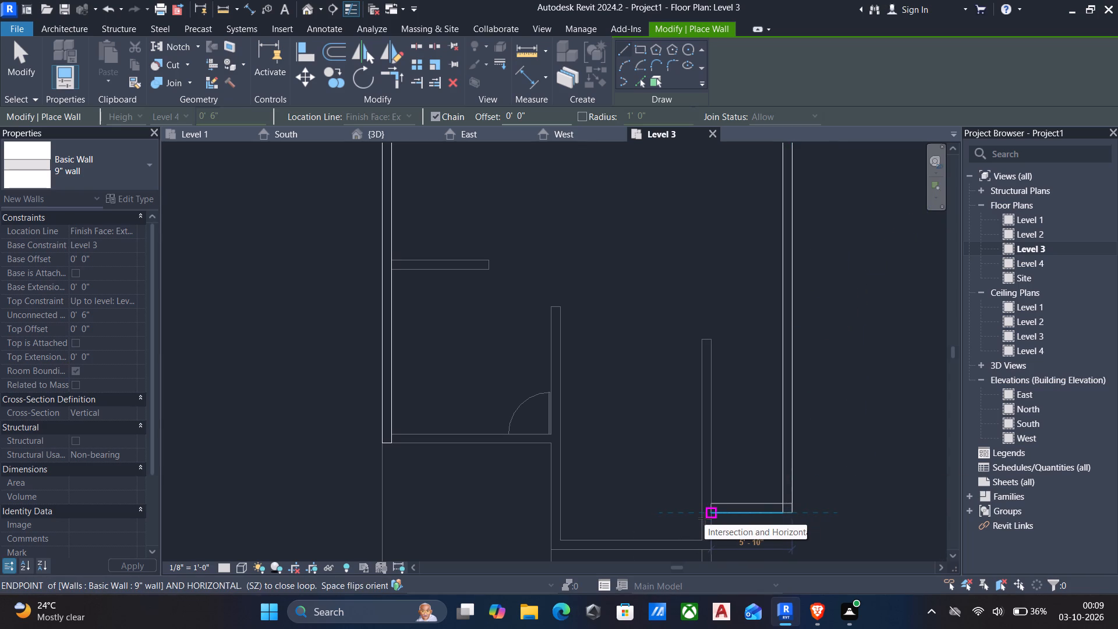
Continue the chain west with a 5' 10" wall to the underlay's inner wall, plus 11' 6" to the edge beside the entrance.
{"action": "left_click", "coordinate": [705, 518]}
{"action": "middle_click_drag", "start_coordinate": [703, 508], "coordinate": [701, 504]}
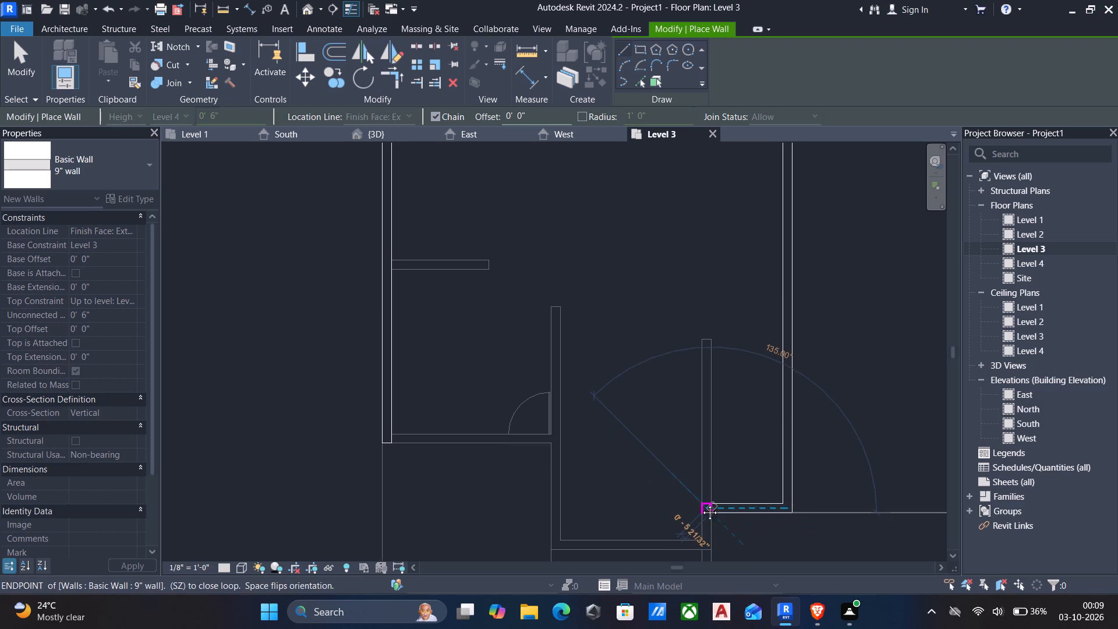
{"action": "middle_click_drag", "start_coordinate": [701, 504], "coordinate": [706, 325]}
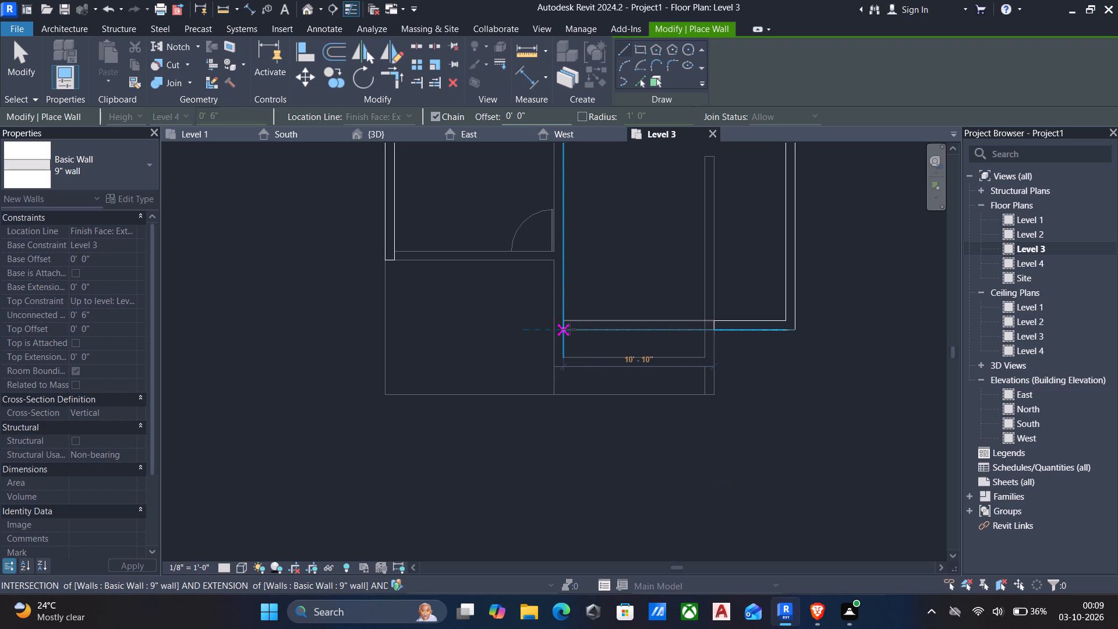
{"action": "left_click_drag", "start_coordinate": [556, 325], "coordinate": [556, 326]}
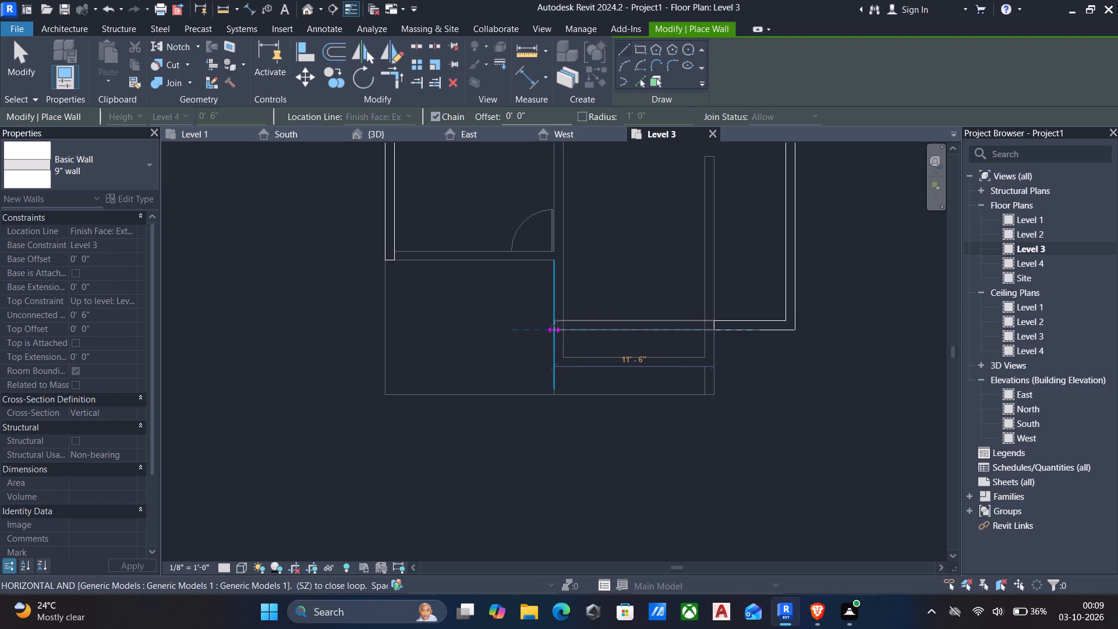
{"action": "left_click_drag", "start_coordinate": [556, 326], "coordinate": [553, 312]}
Add a north return wall of about 5' 4", then close the outline with a flipped 11' 10" wall to the west wall.
{"action": "scroll", "coordinate": [557, 254], "scroll_direction": "up", "scroll_amount": 2}
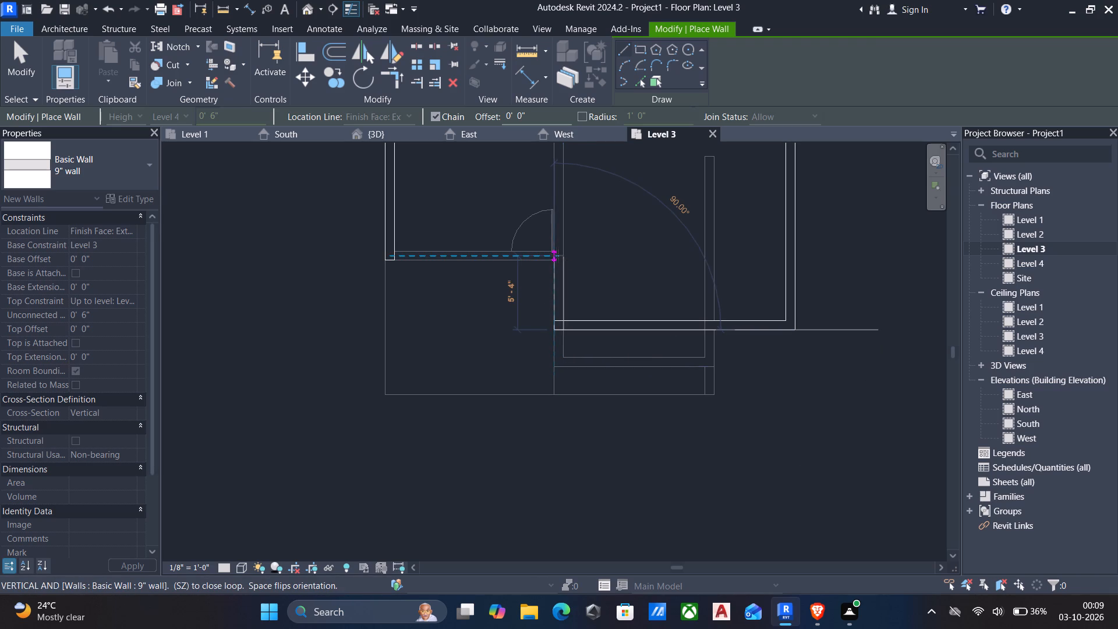
{"action": "scroll", "coordinate": [557, 256], "scroll_direction": "up", "scroll_amount": 3}
{"action": "left_click", "coordinate": [555, 247]}
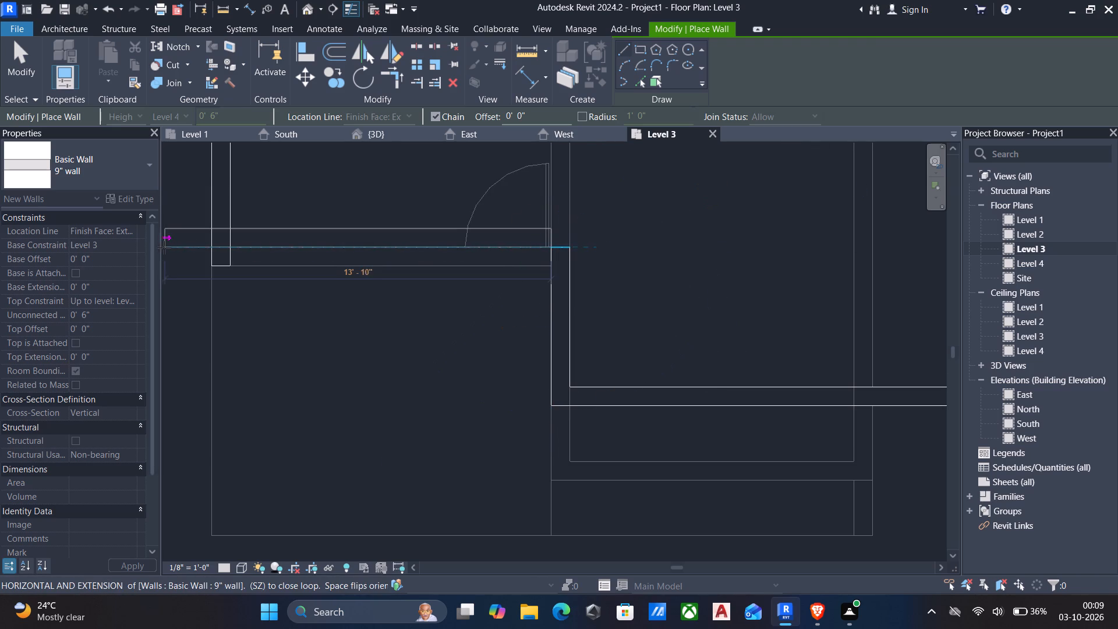
{"action": "key", "text": "space"}
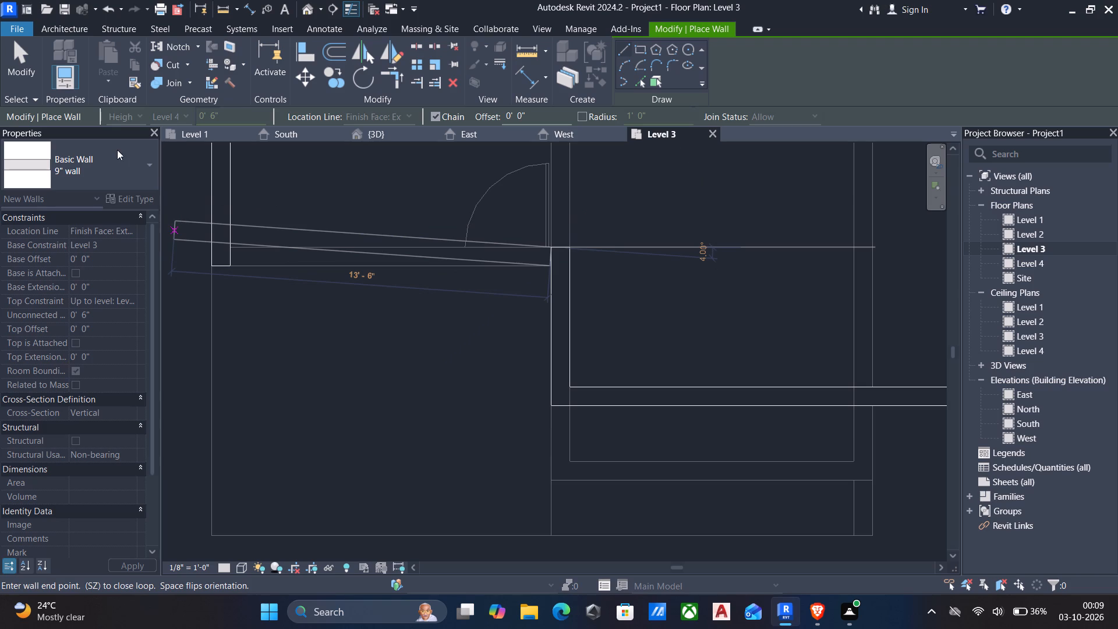
{"action": "left_click", "coordinate": [228, 246]}
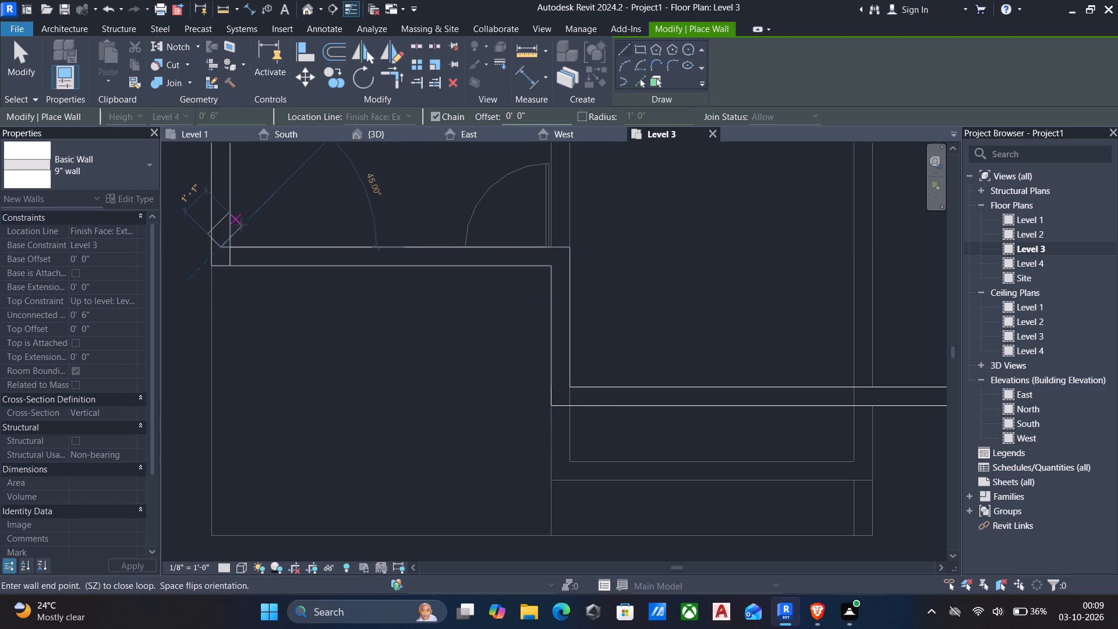
{"action": "key", "text": "Escape"}
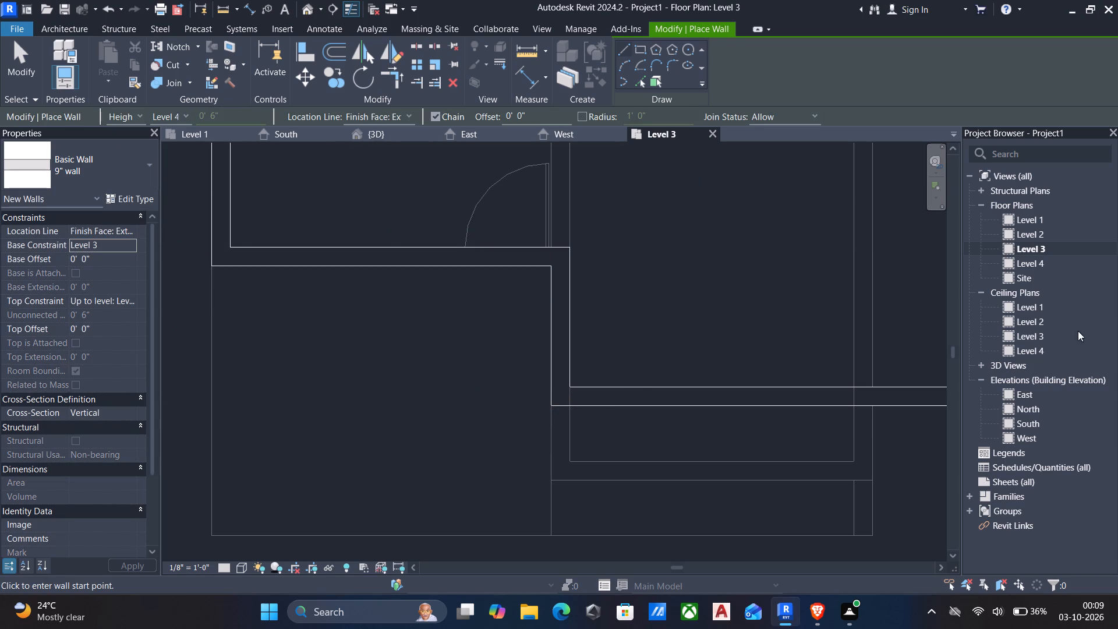
In the South elevation, create a new level offset 4' above Level 4, spanning the full length of the existing level lines.
{"action": "left_click", "coordinate": [354, 132]}
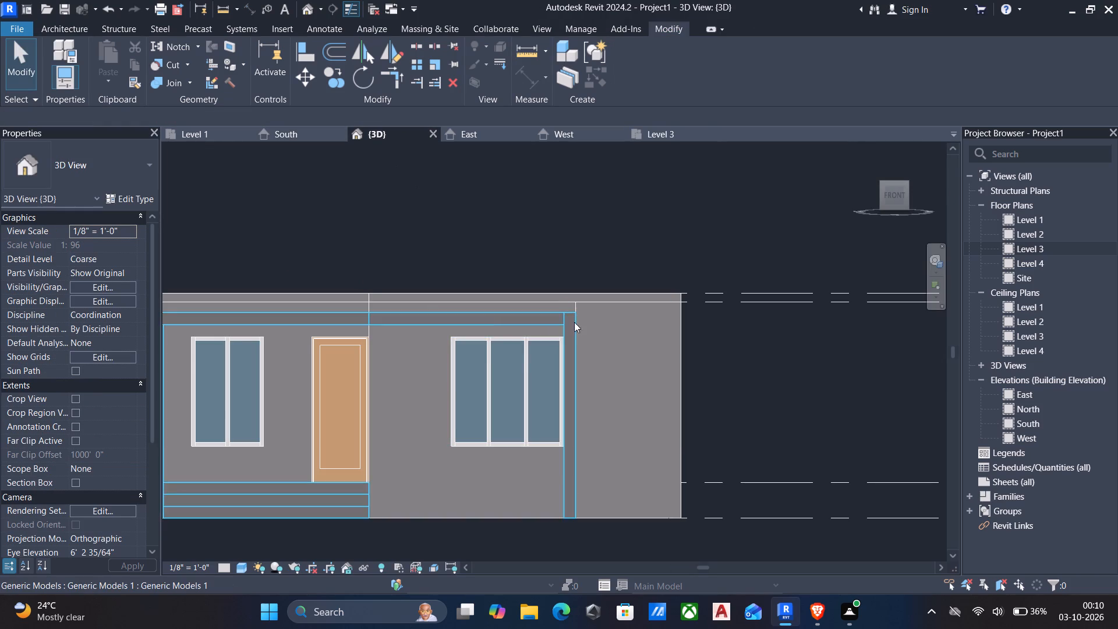
{"action": "scroll", "coordinate": [586, 310], "scroll_direction": "down", "scroll_amount": 2}
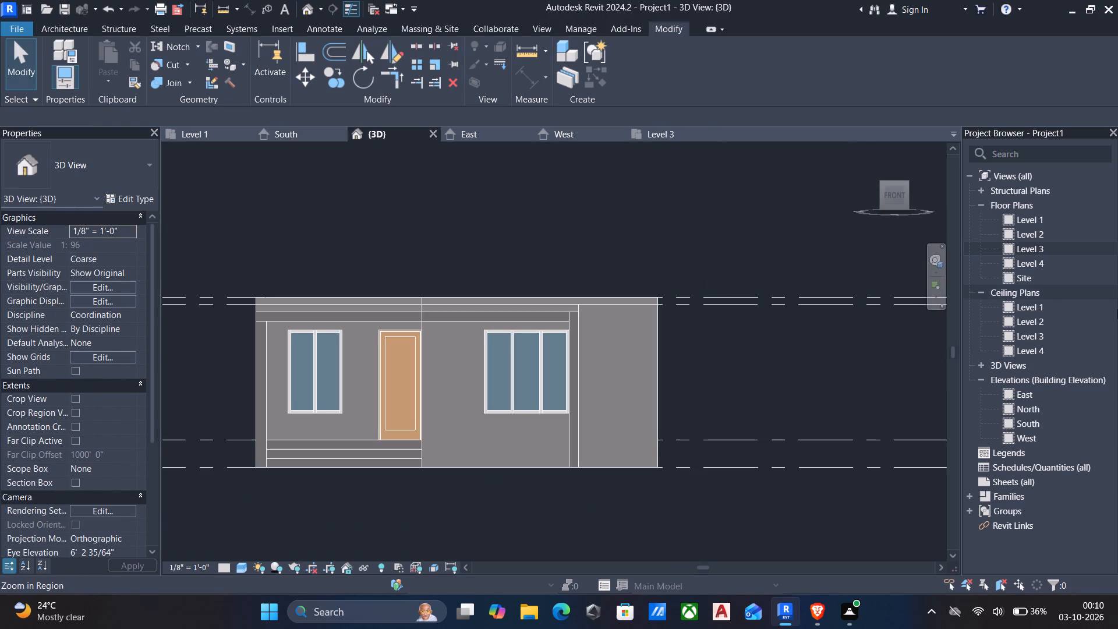
{"action": "double_click", "coordinate": [1043, 422]}
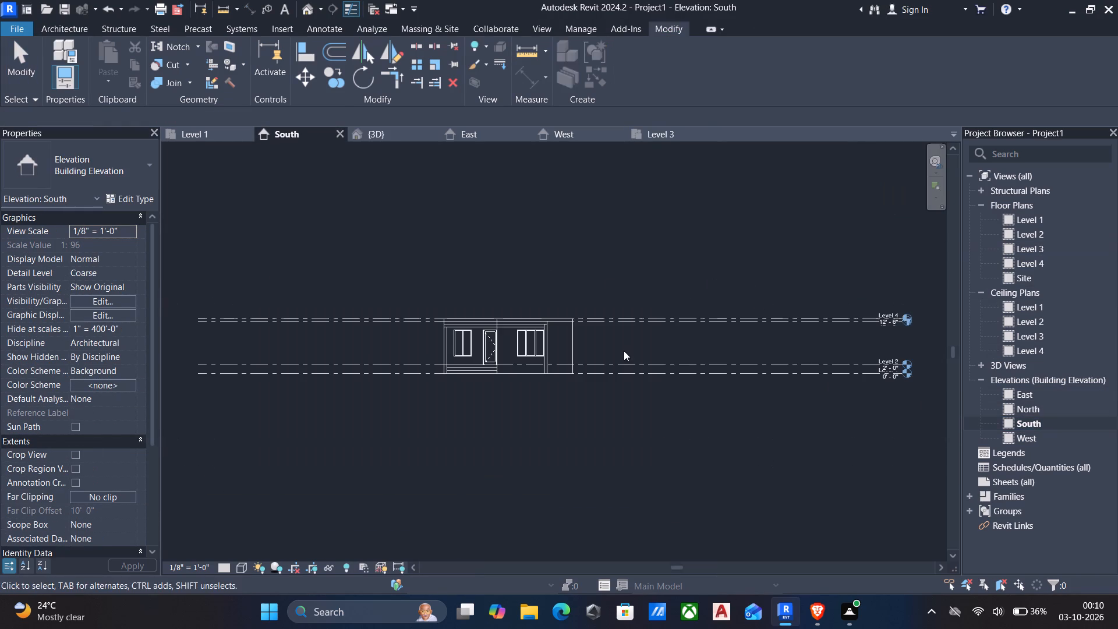
{"action": "scroll", "coordinate": [642, 303], "scroll_direction": "up", "scroll_amount": 5}
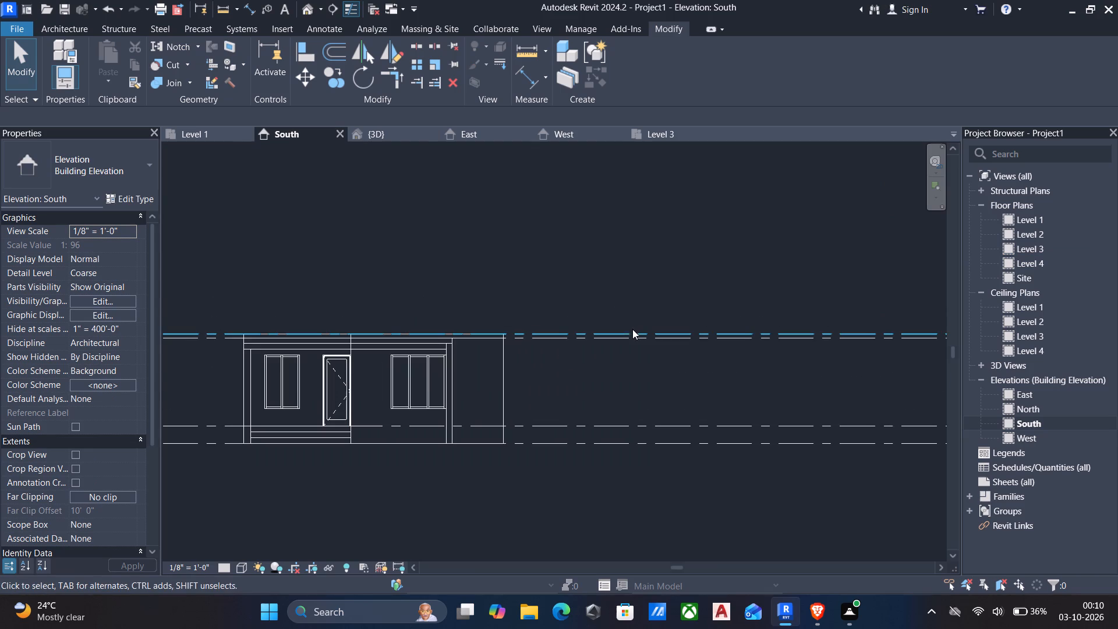
{"action": "left_click", "coordinate": [630, 333]}
{"action": "type", "text": "cs"}
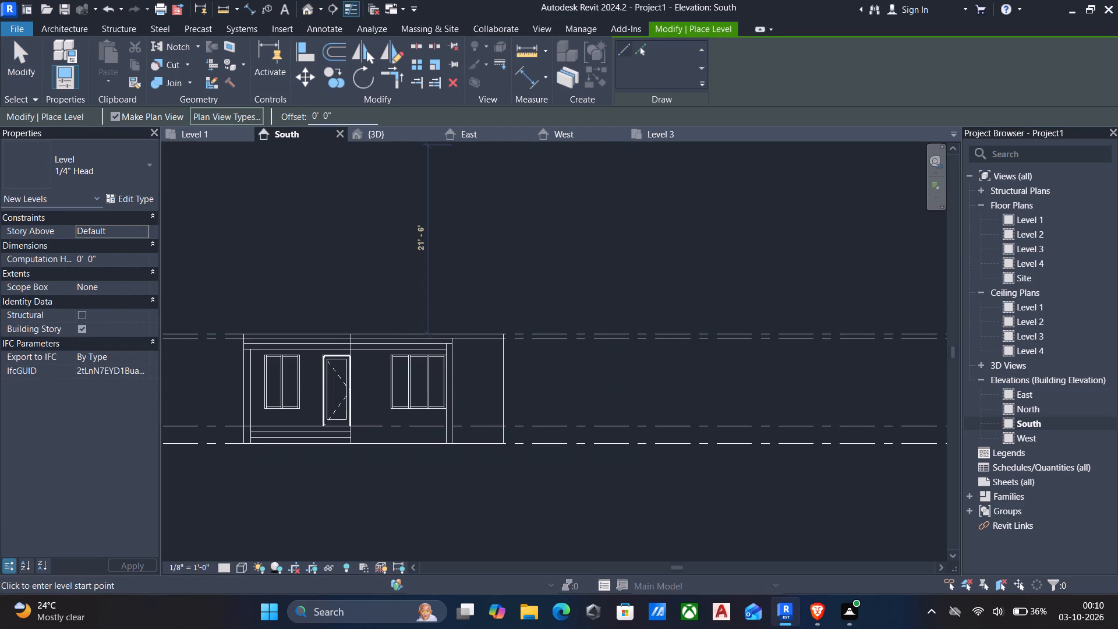
{"action": "left_click_drag", "start_coordinate": [349, 116], "coordinate": [73, 114]}
{"action": "key", "text": "4"}
{"action": "key", "text": "apostrophe"}
{"action": "middle_click_drag", "start_coordinate": [315, 317], "coordinate": [529, 305]}
{"action": "scroll", "coordinate": [529, 305], "scroll_direction": "down", "scroll_amount": 3}
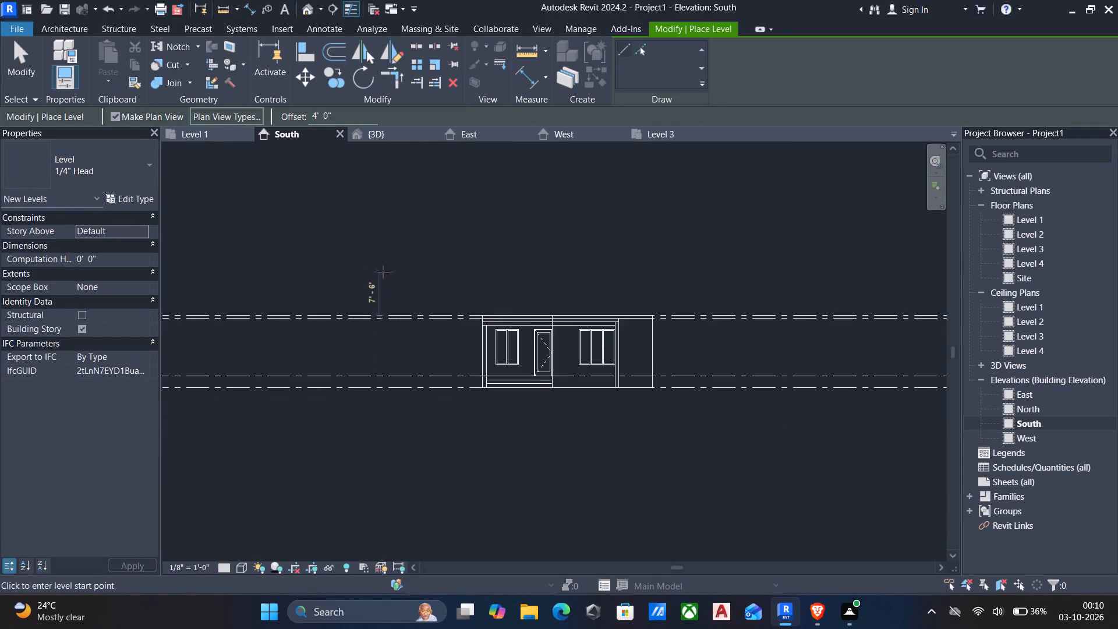
{"action": "scroll", "coordinate": [375, 273], "scroll_direction": "down", "scroll_amount": 2}
{"action": "middle_click_drag", "start_coordinate": [370, 288], "coordinate": [541, 310]}
{"action": "scroll", "coordinate": [398, 318], "scroll_direction": "up", "scroll_amount": 5}
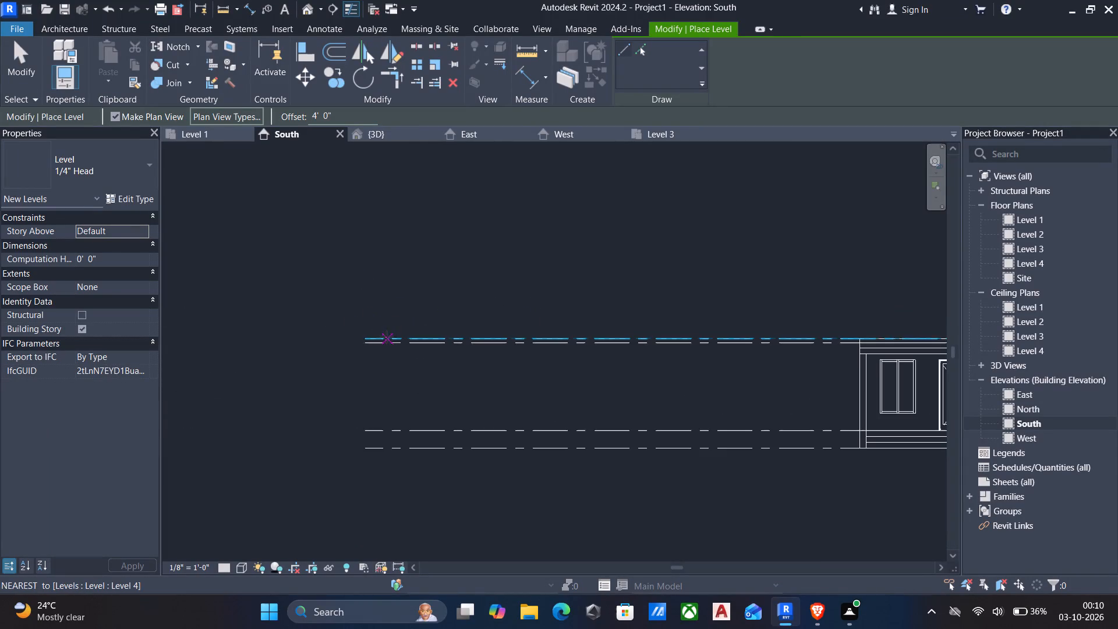
{"action": "left_click", "coordinate": [367, 335]}
{"action": "scroll", "coordinate": [367, 335], "scroll_direction": "down", "scroll_amount": 4}
{"action": "middle_click_drag", "start_coordinate": [508, 349], "coordinate": [267, 316]}
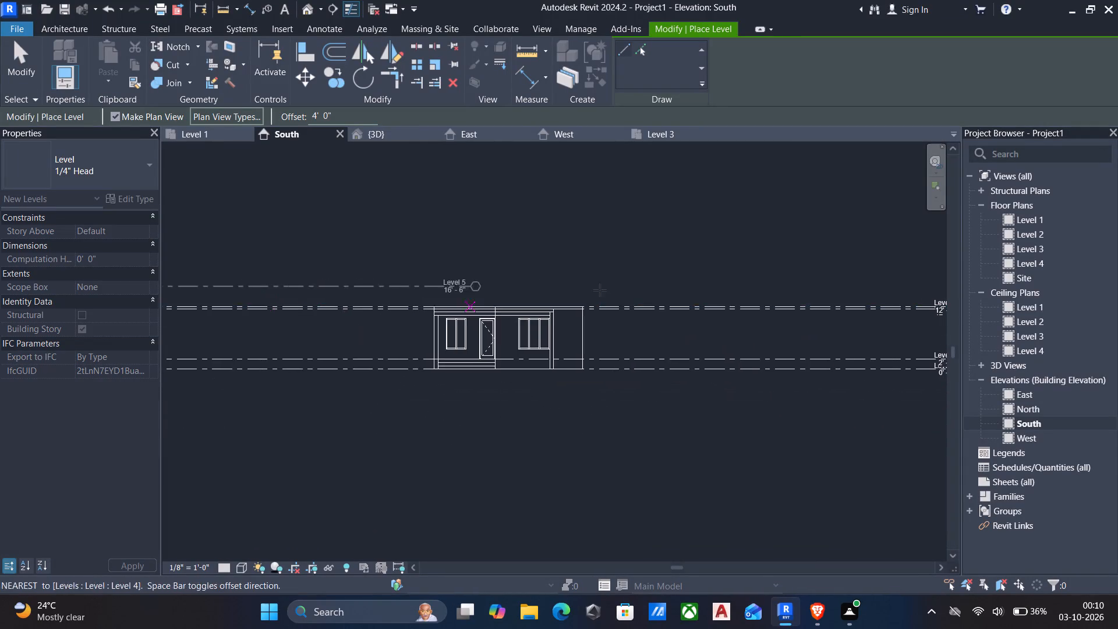
{"action": "scroll", "coordinate": [610, 287], "scroll_direction": "up", "scroll_amount": 1}
{"action": "middle_click_drag", "start_coordinate": [610, 288], "coordinate": [442, 301]}
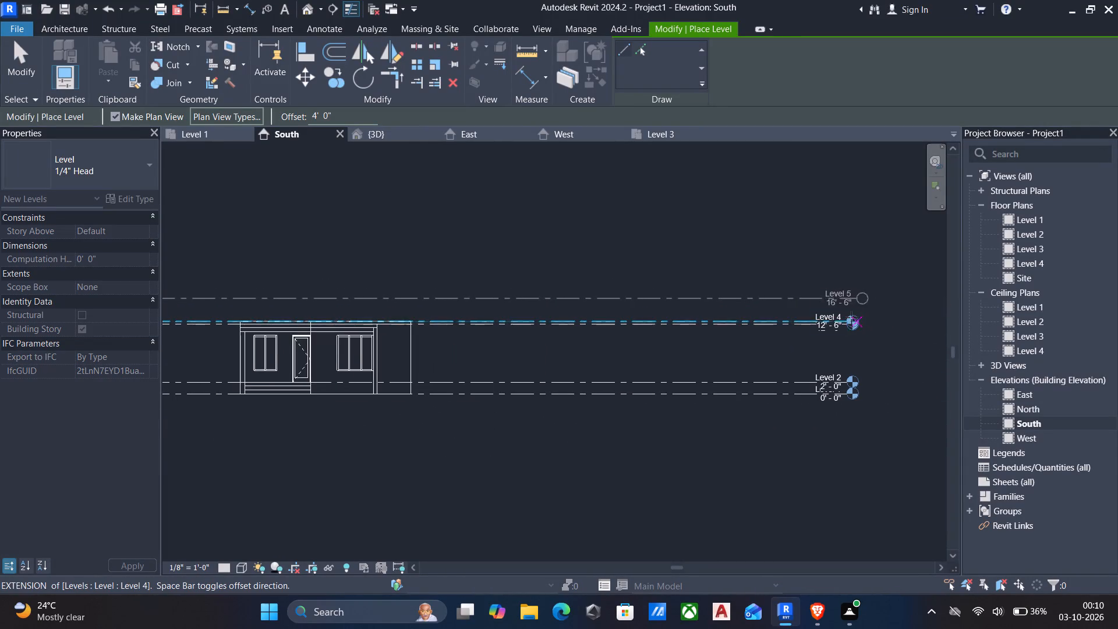
{"action": "left_click", "coordinate": [848, 299]}
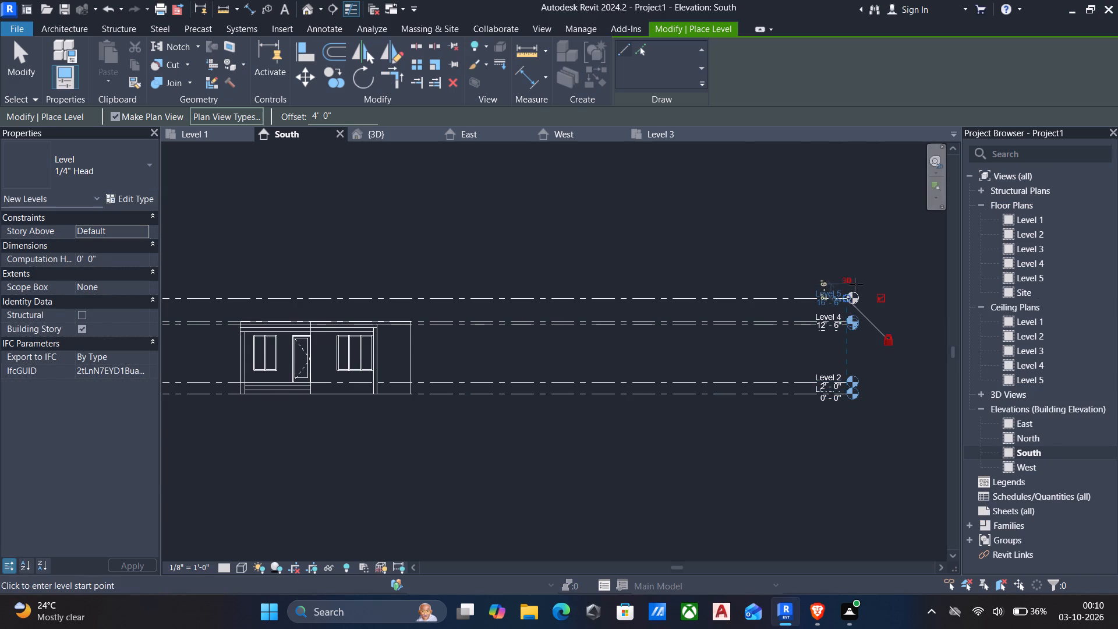
{"action": "key", "text": "Escape"}
{"action": "scroll", "coordinate": [808, 287], "scroll_direction": "down", "scroll_amount": 4}
{"action": "middle_click_drag", "start_coordinate": [805, 297], "coordinate": [847, 289]}
{"action": "key", "text": "Escape"}
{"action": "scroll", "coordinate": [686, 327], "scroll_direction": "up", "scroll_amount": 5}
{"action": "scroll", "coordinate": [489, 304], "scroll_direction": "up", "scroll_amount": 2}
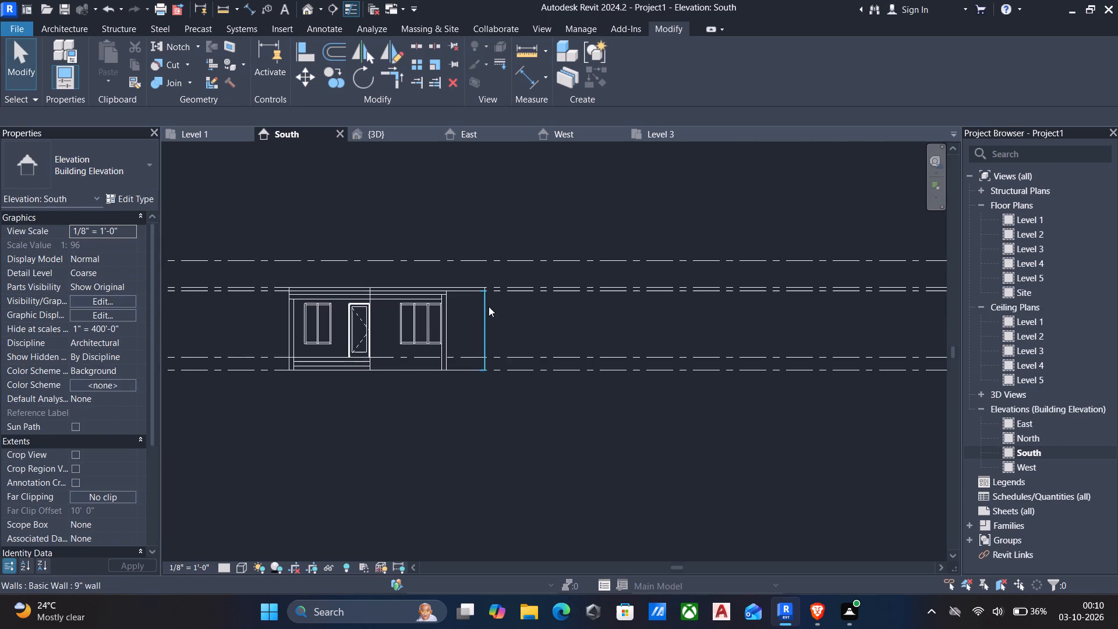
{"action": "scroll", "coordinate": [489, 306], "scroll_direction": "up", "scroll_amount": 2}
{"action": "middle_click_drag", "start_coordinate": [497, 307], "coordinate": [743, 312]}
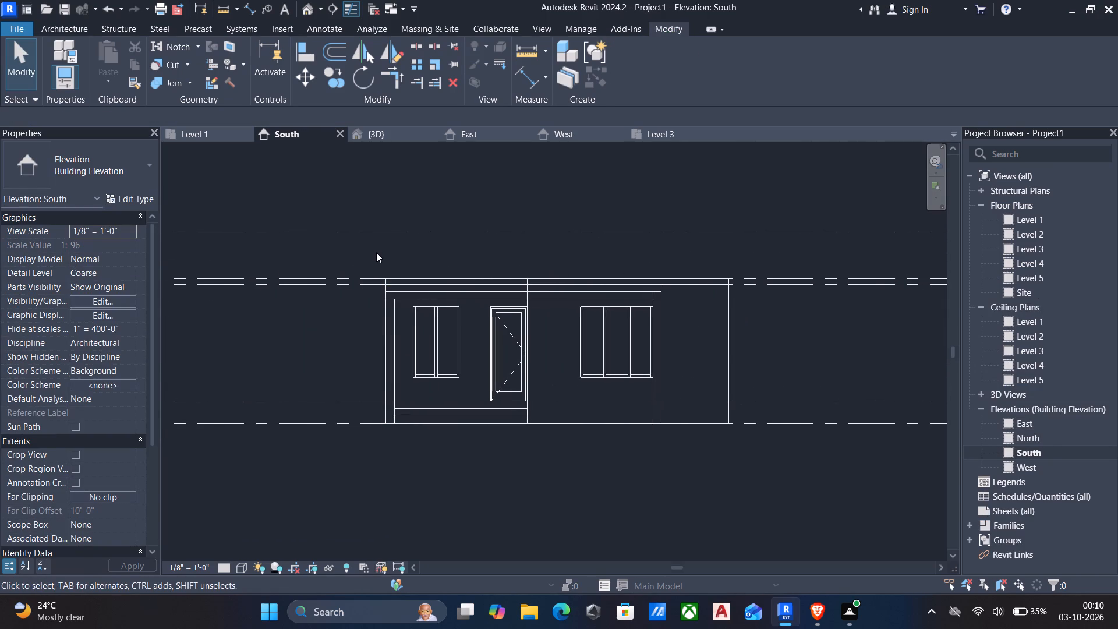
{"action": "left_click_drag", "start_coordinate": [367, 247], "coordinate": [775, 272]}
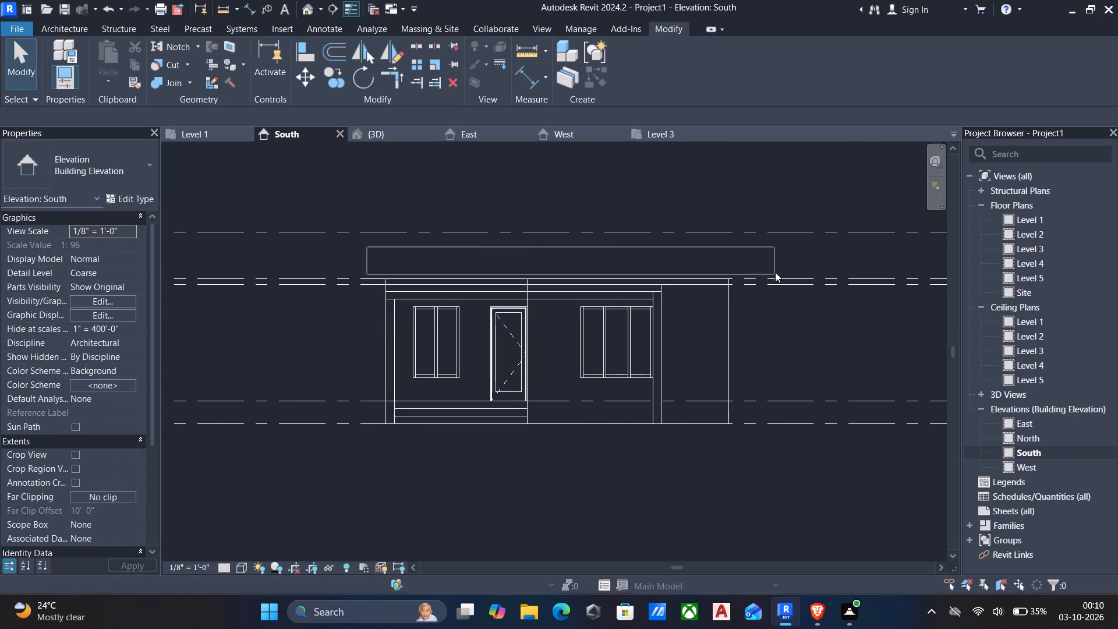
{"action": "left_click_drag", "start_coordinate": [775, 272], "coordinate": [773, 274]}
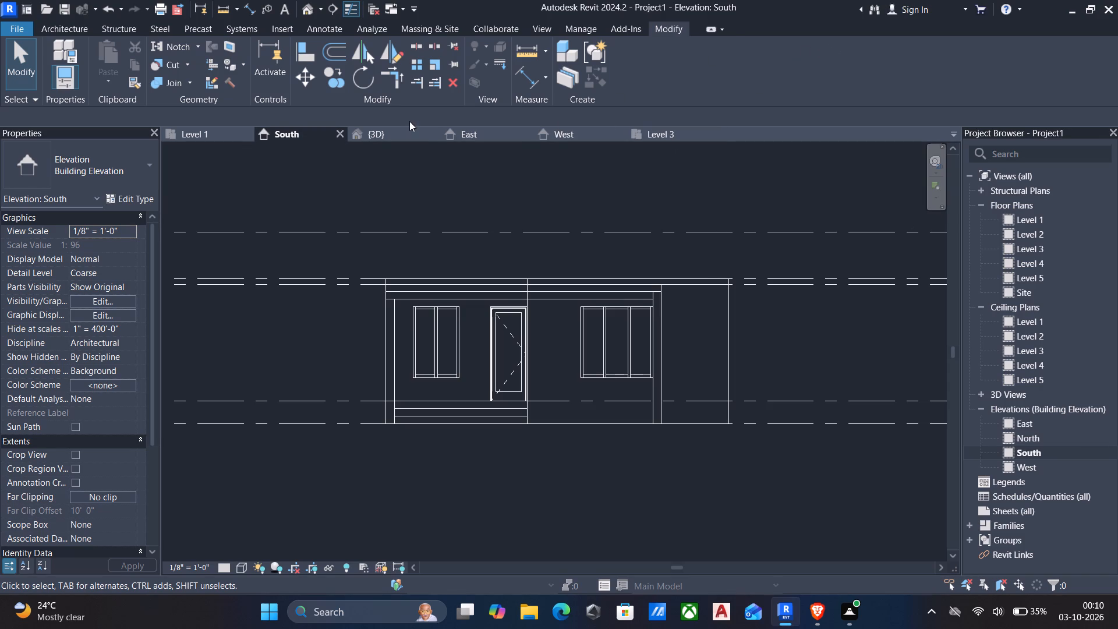
In the 3D view, set the connected chain of upper perimeter walls to base constraint Level 4 and top constraint Level 5.
{"action": "left_click", "coordinate": [370, 132]}
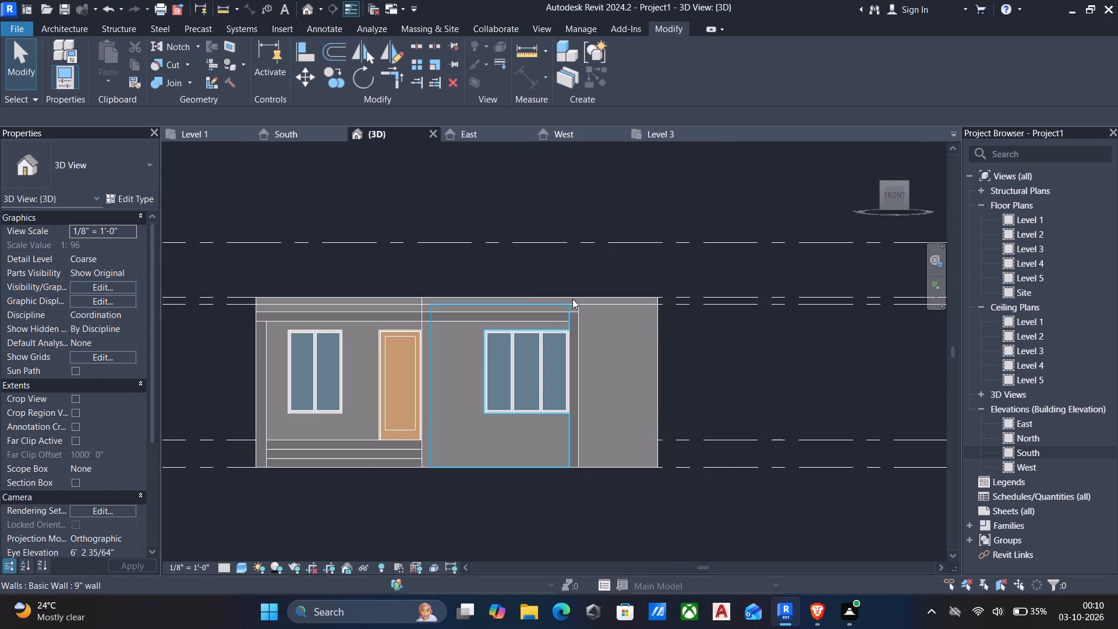
{"action": "scroll", "coordinate": [562, 303], "scroll_direction": "down", "scroll_amount": 2}
{"action": "middle_click_drag", "start_coordinate": [566, 315], "coordinate": [448, 424], "text": "shift"}
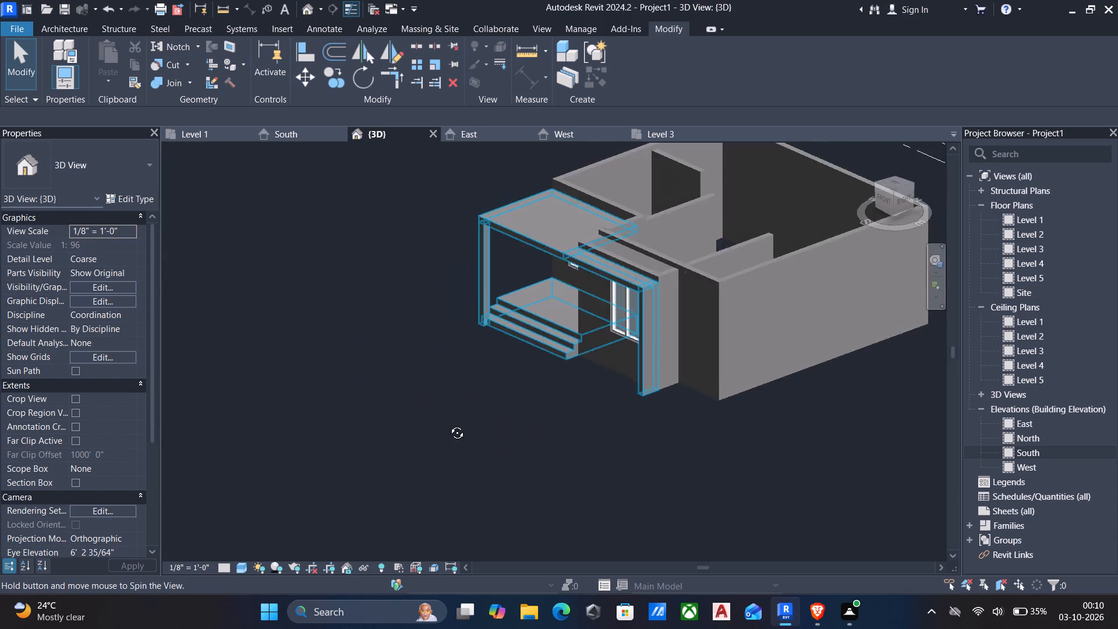
{"action": "middle_click_drag", "start_coordinate": [448, 424], "coordinate": [447, 425], "text": "shift"}
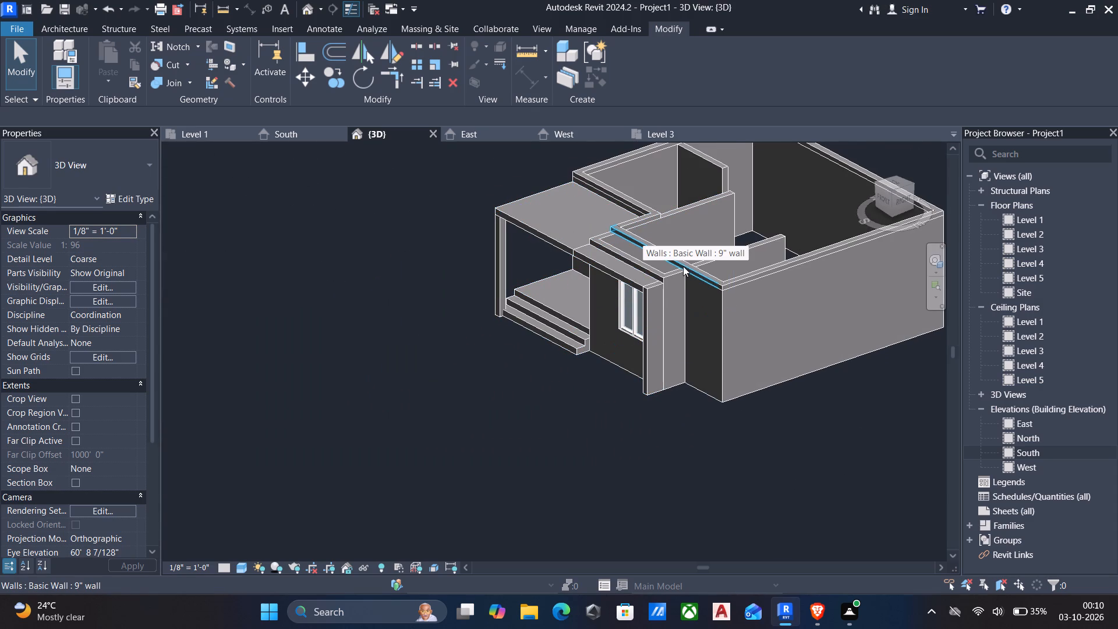
{"action": "left_click", "coordinate": [705, 275]}
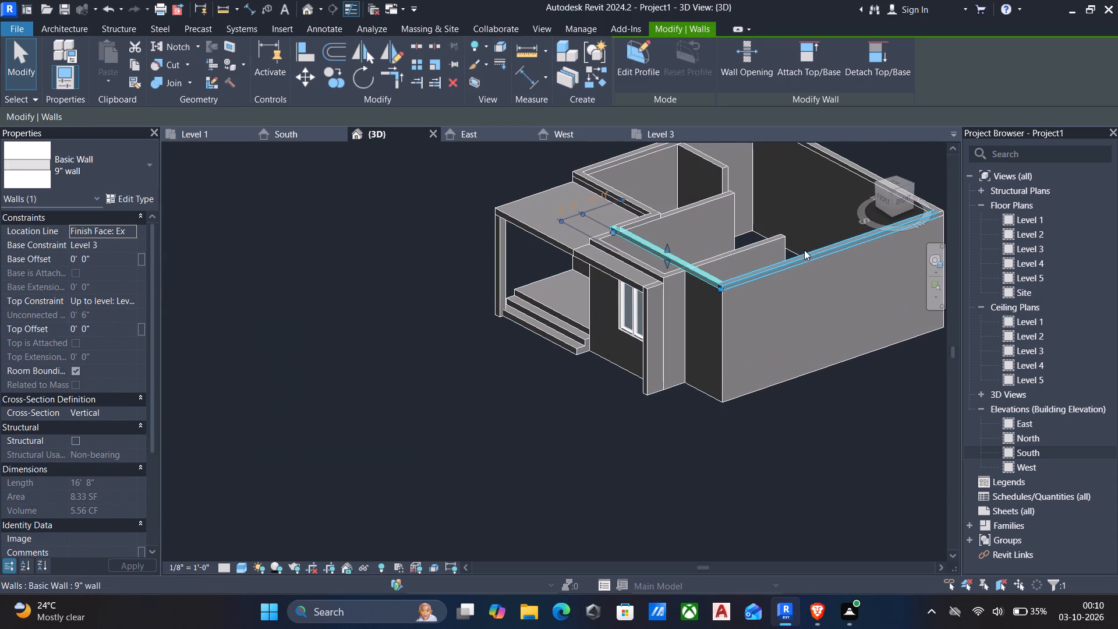
{"action": "scroll", "coordinate": [808, 249], "scroll_direction": "down", "scroll_amount": 2}
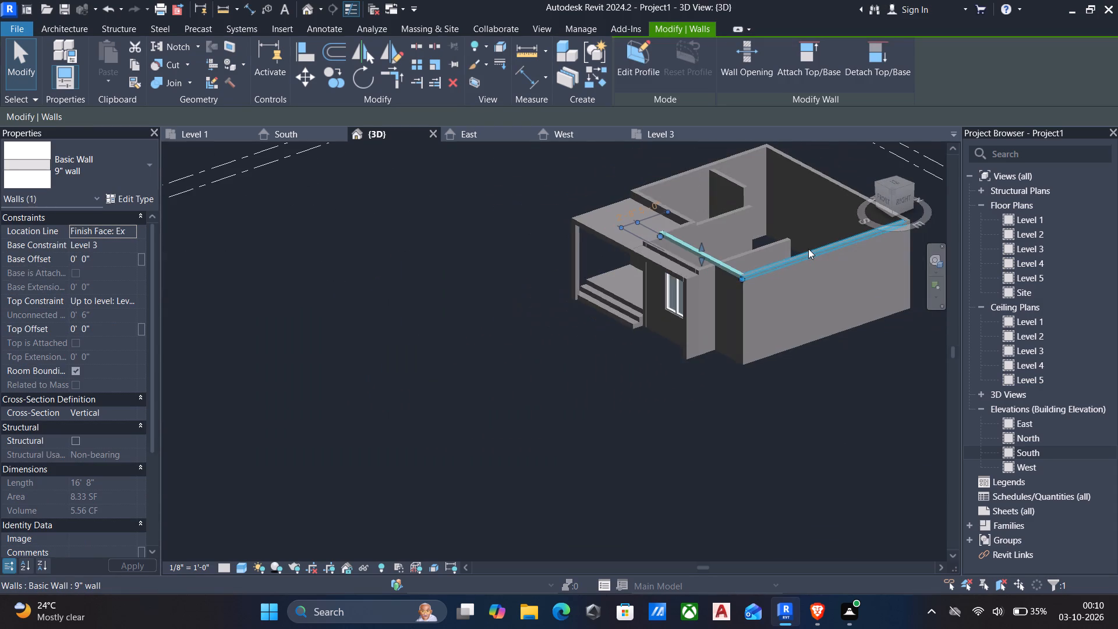
{"action": "left_click", "coordinate": [808, 248]}
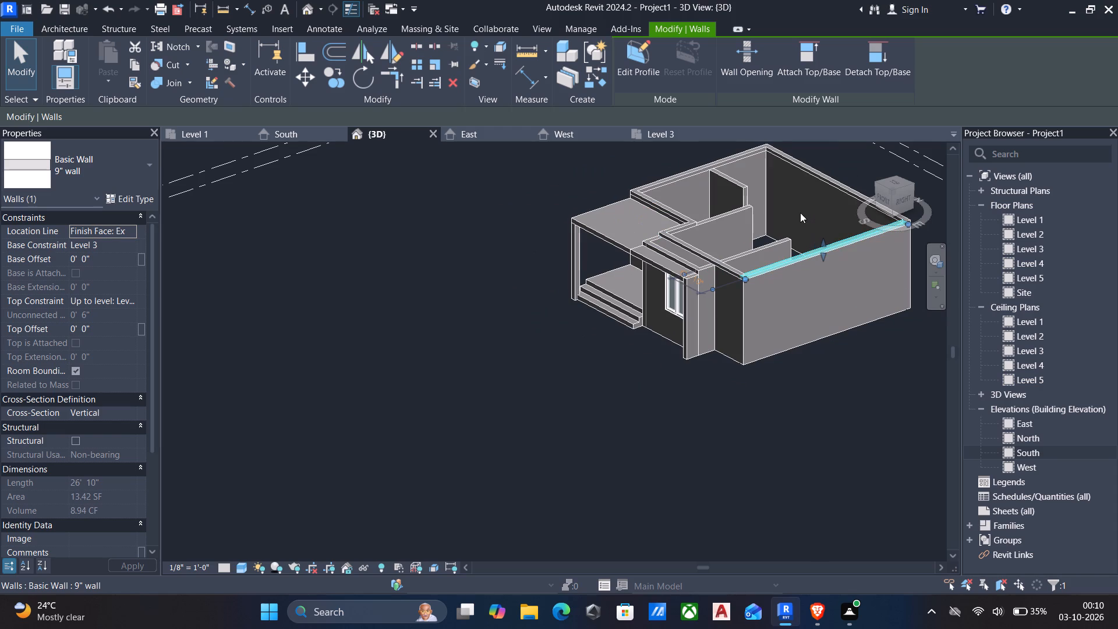
{"action": "key", "text": "Tab"}
{"action": "key", "text": "Tab"}
{"action": "key", "text": "Tab"}
{"action": "key", "text": "Tab"}
{"action": "key", "text": "Tab"}
{"action": "key", "text": "Tab"}
{"action": "key", "text": "Tab"}
{"action": "key", "text": "Tab"}
{"action": "key", "text": "Tab"}
{"action": "key", "text": "Tab"}
{"action": "key", "text": "Tab"}
{"action": "key", "text": "Tab"}
{"action": "key", "text": "Tab"}
{"action": "key", "text": "Tab"}
{"action": "key", "text": "Tab"}
{"action": "key", "text": "Tab"}
{"action": "key", "text": "Tab"}
{"action": "key", "text": "Tab"}
{"action": "key", "text": "Tab"}
{"action": "key", "text": "Tab"}
{"action": "left_click", "coordinate": [825, 183]}
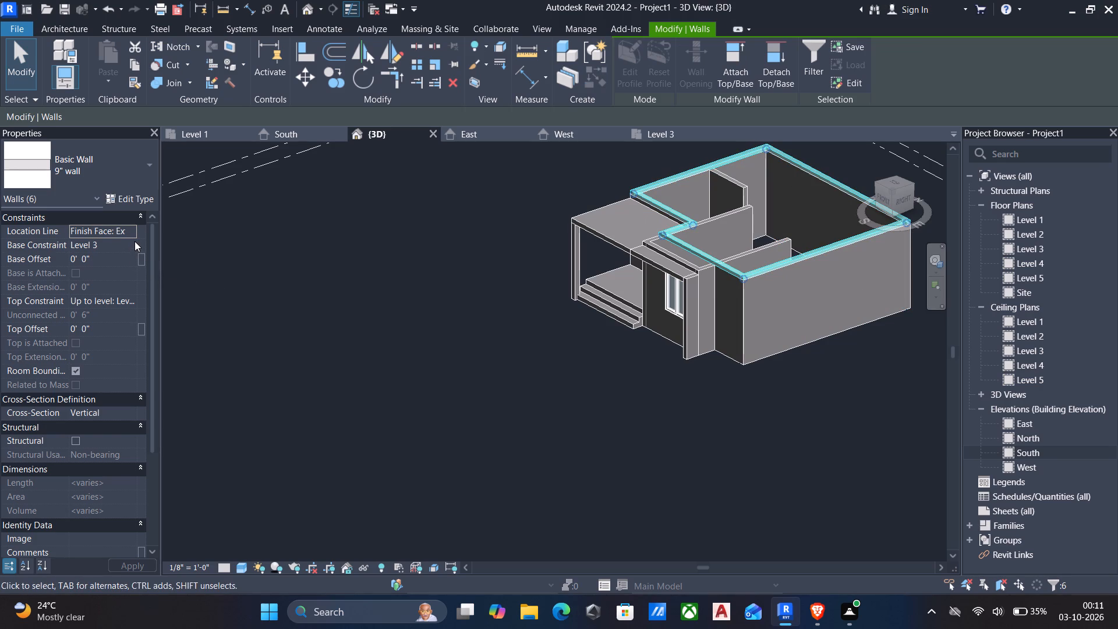
{"action": "left_click", "coordinate": [135, 246]}
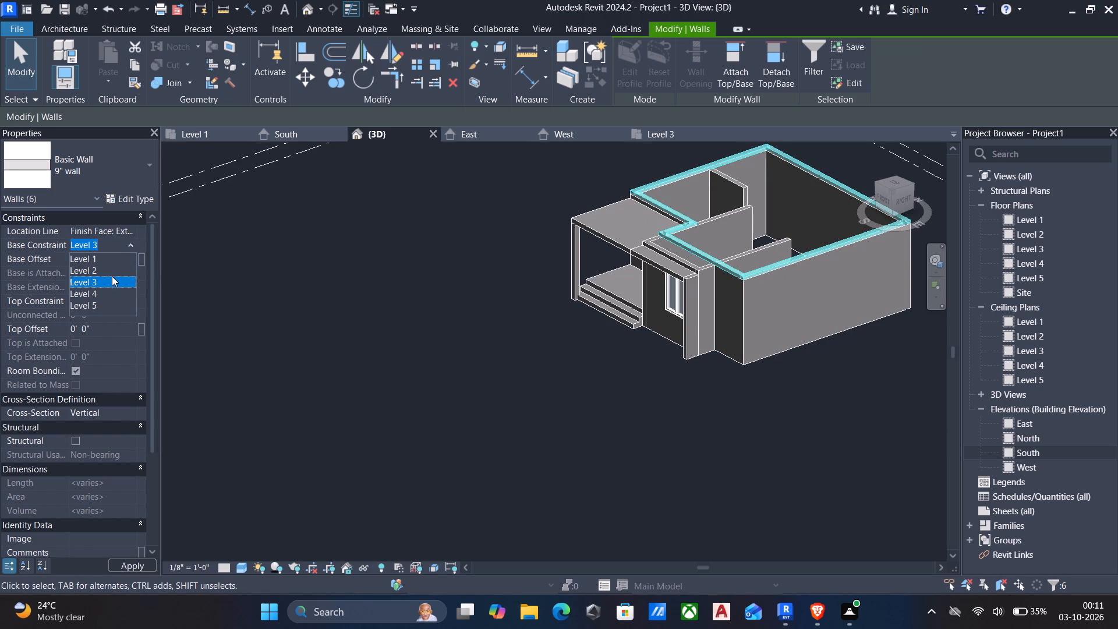
{"action": "left_click", "coordinate": [95, 292]}
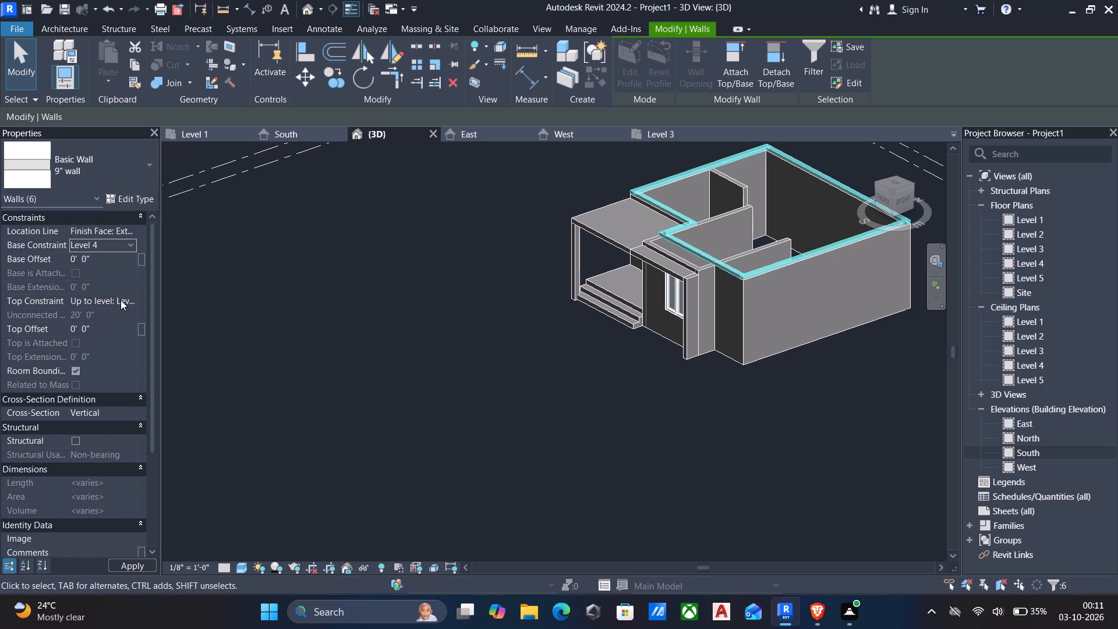
{"action": "left_click", "coordinate": [137, 299]}
{"action": "left_click", "coordinate": [136, 303]}
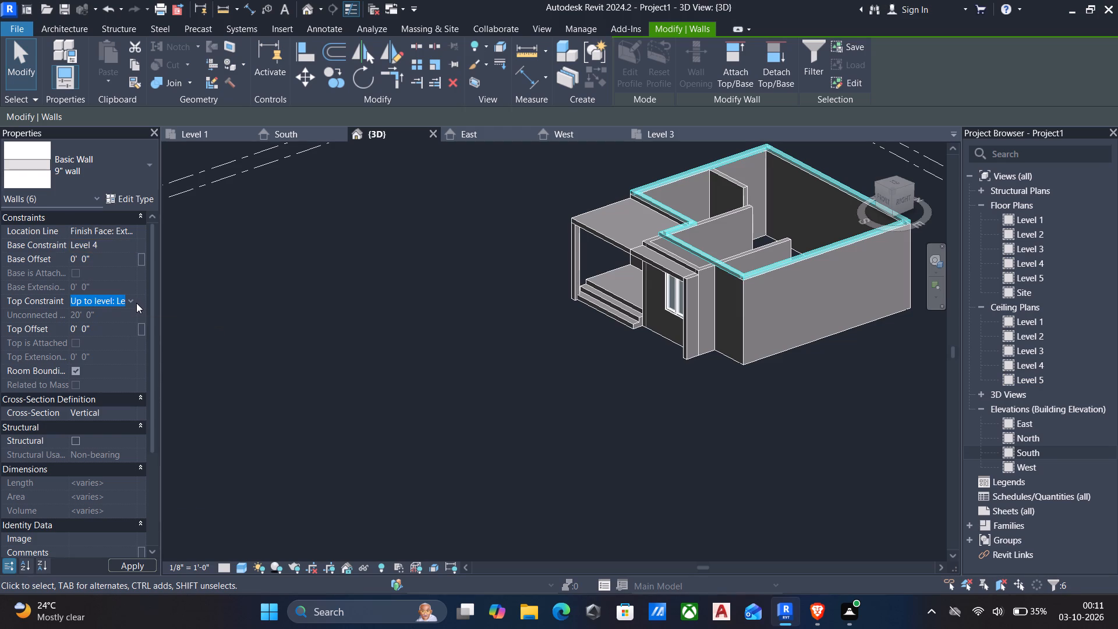
{"action": "left_click", "coordinate": [132, 301]}
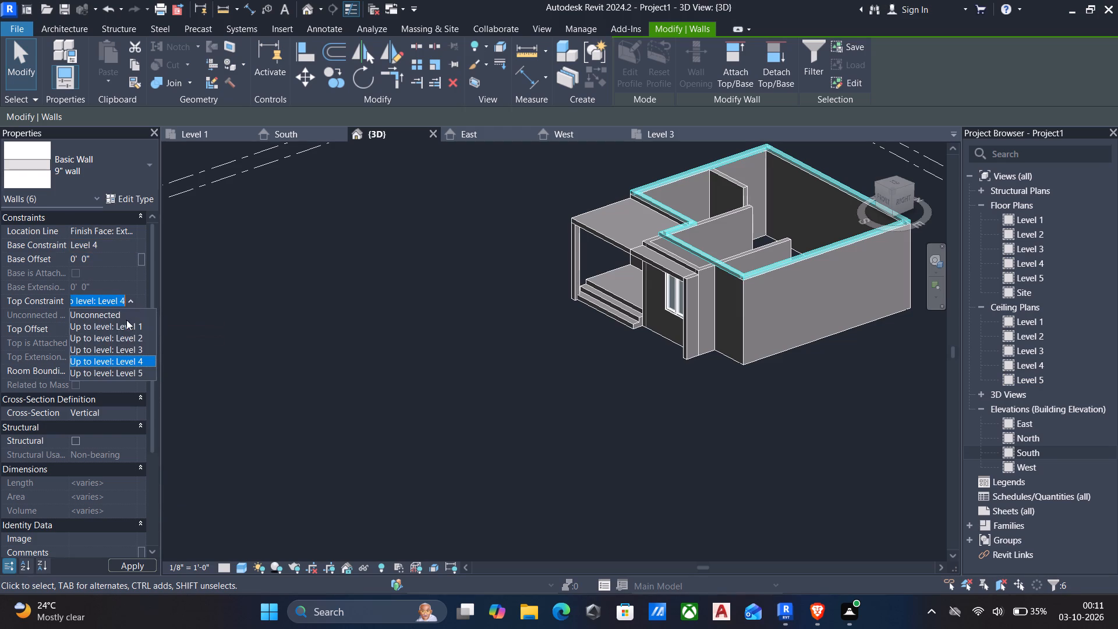
{"action": "left_click", "coordinate": [120, 370]}
{"action": "middle_click_drag", "start_coordinate": [751, 215], "coordinate": [731, 239]}
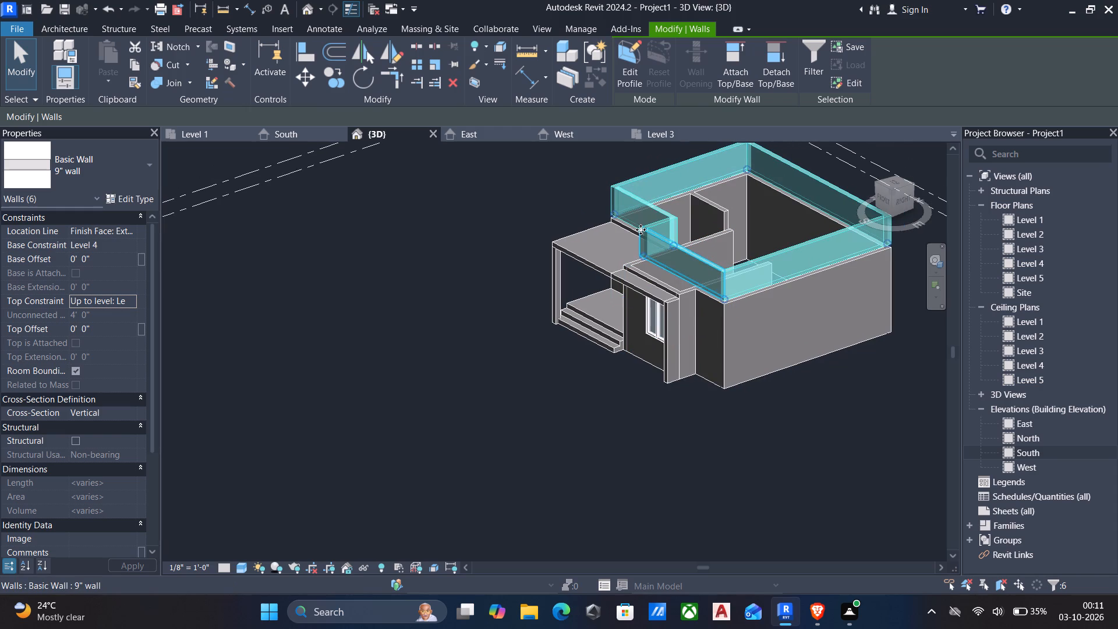
{"action": "key", "text": "Escape"}
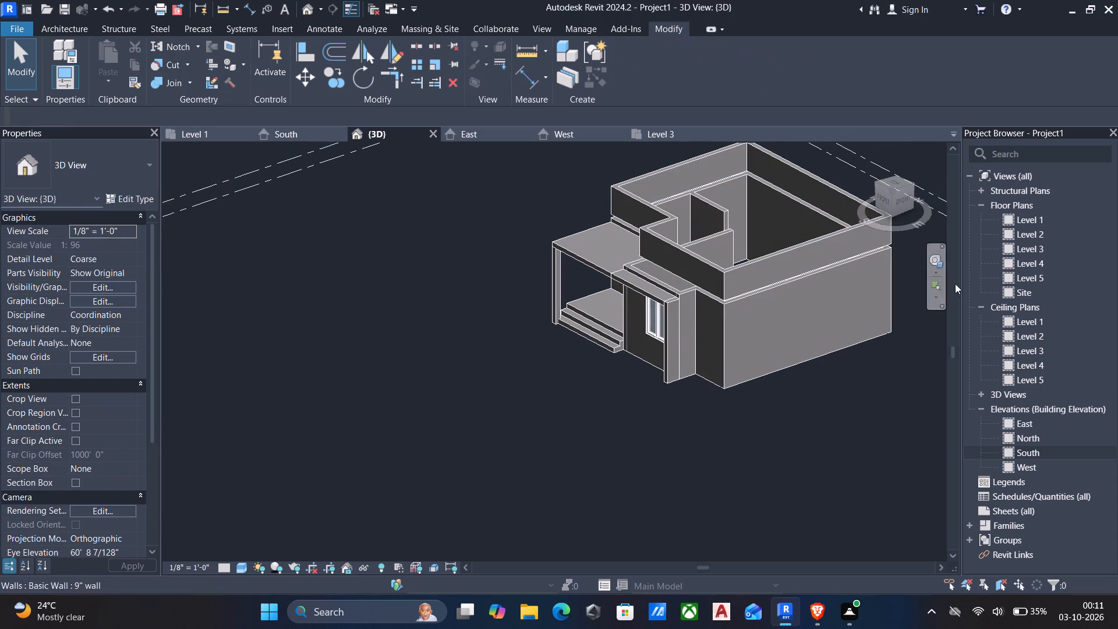
On the Level 3 floor plan, start a roof by footprint and duplicate the Generic - 12" roof type as 6".
{"action": "left_click", "coordinate": [1026, 252]}
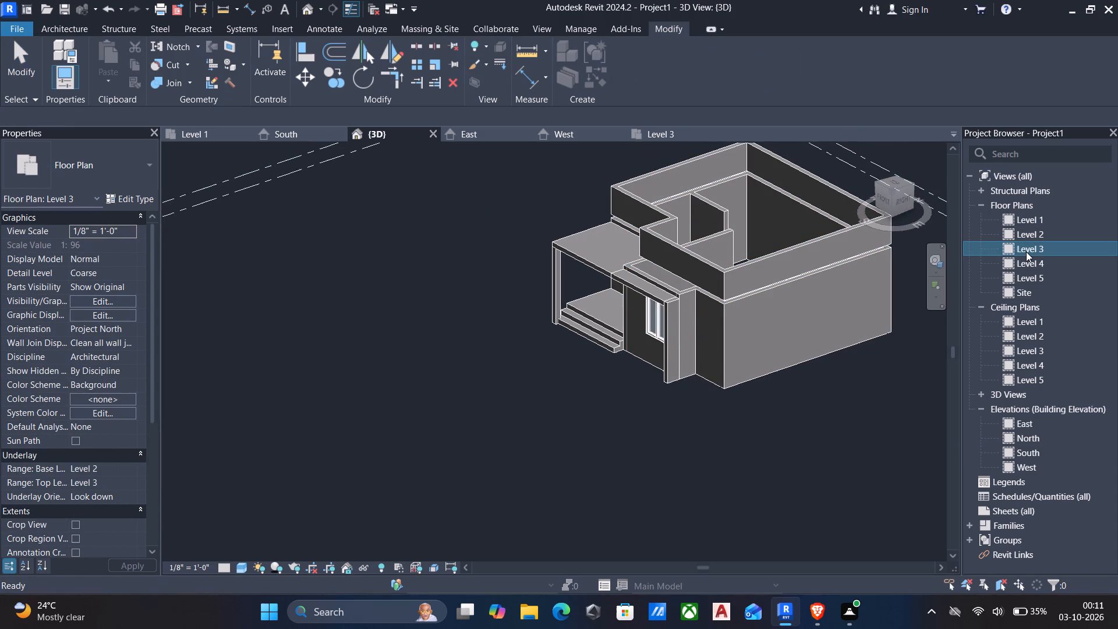
{"action": "double_click", "coordinate": [1027, 252]}
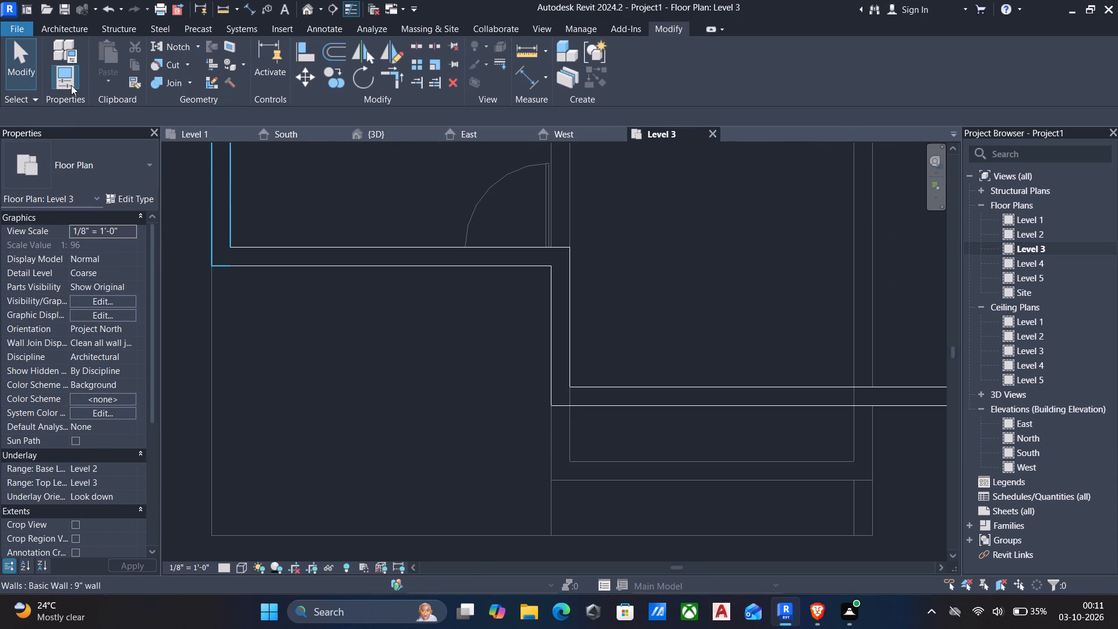
{"action": "scroll", "coordinate": [71, 85], "scroll_direction": "down", "scroll_amount": 2}
{"action": "left_click", "coordinate": [80, 29]}
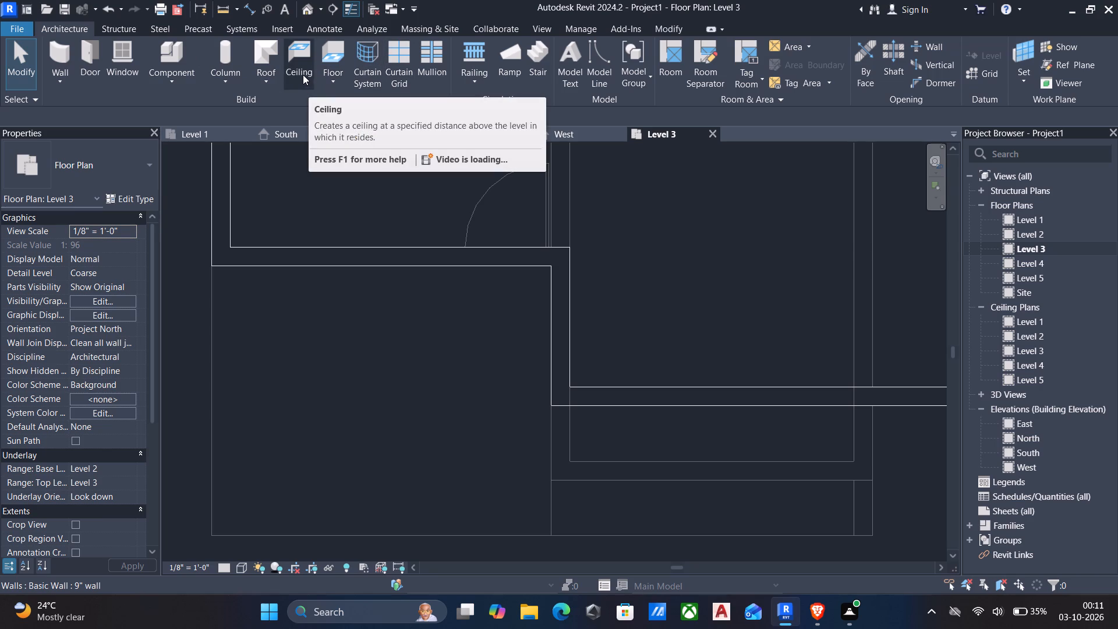
{"action": "left_click", "coordinate": [274, 47]}
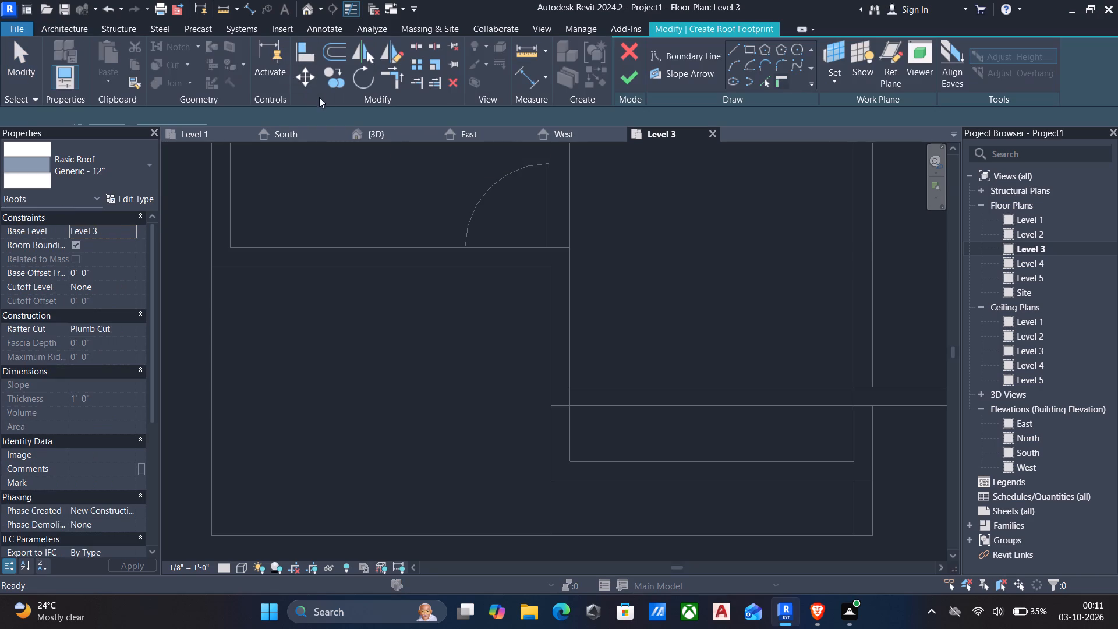
{"action": "scroll", "coordinate": [539, 164], "scroll_direction": "down", "scroll_amount": 6}
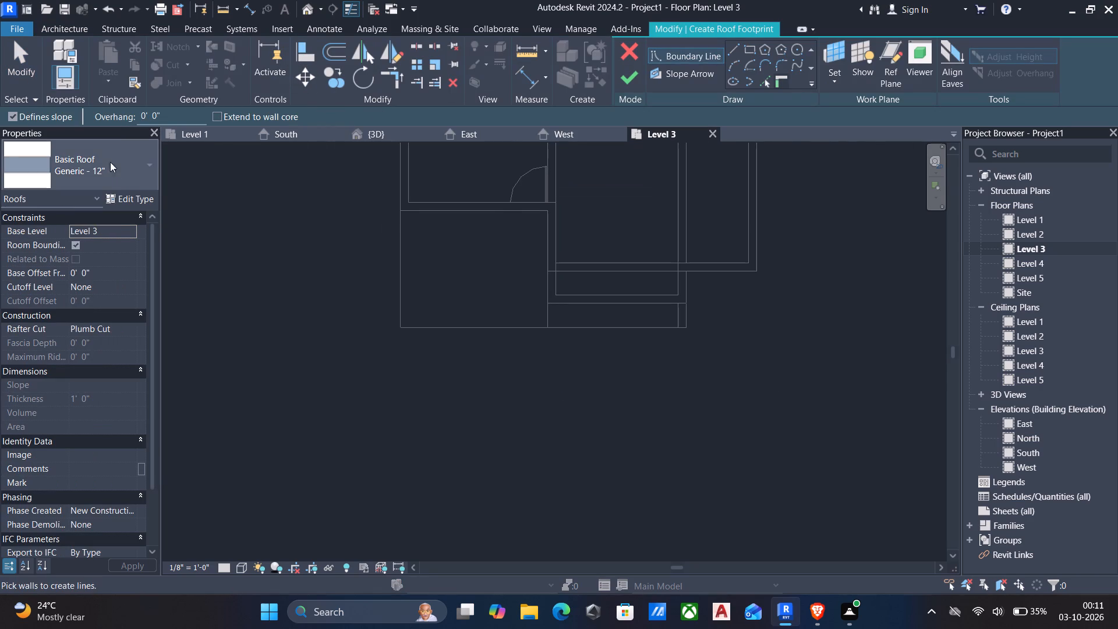
{"action": "left_click", "coordinate": [141, 197]}
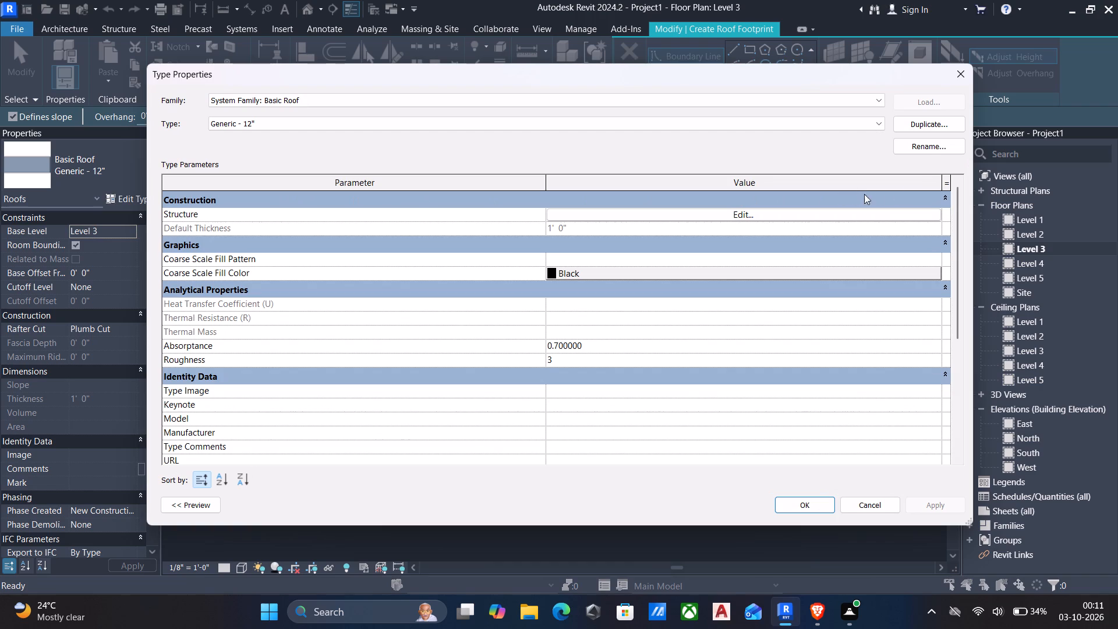
{"action": "left_click", "coordinate": [947, 118]}
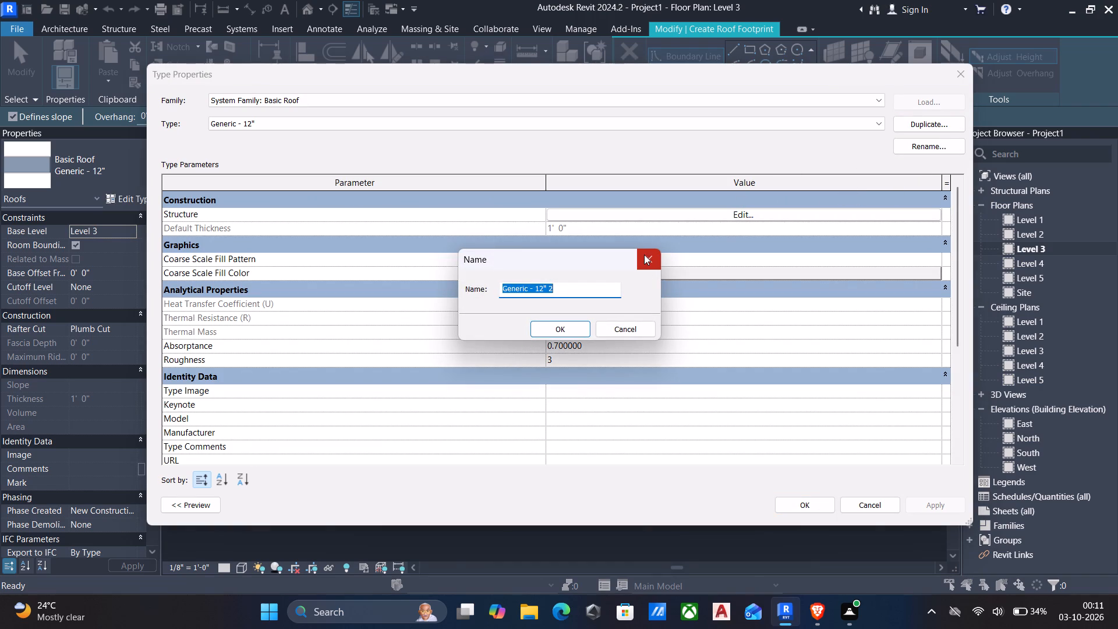
{"action": "key", "text": "6"}
{"action": "type", "text": "\""}
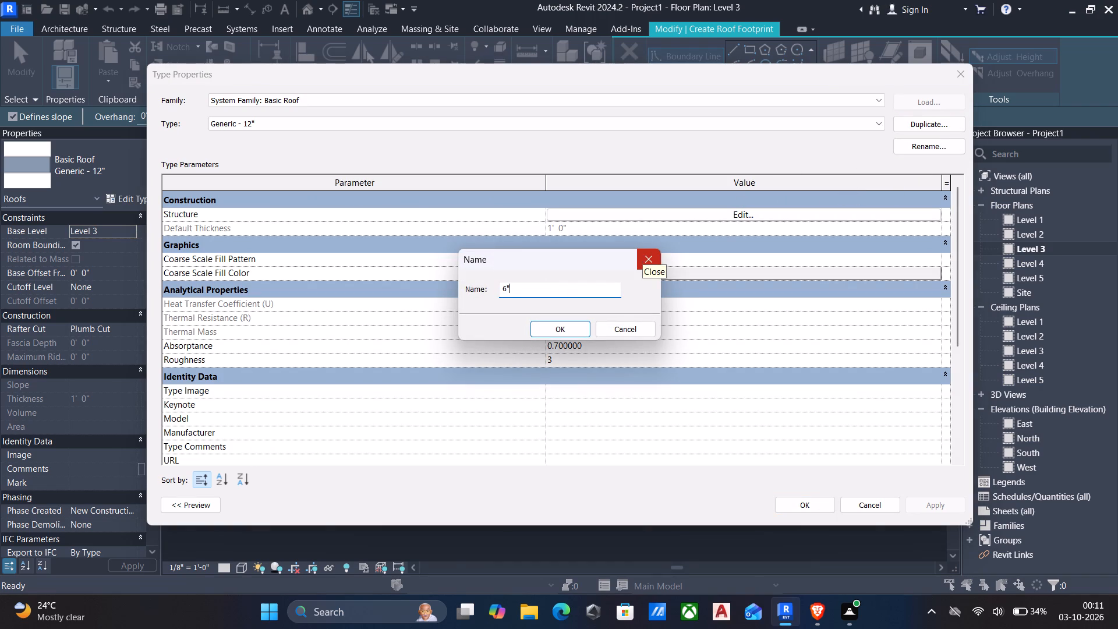
{"action": "key", "text": "space"}
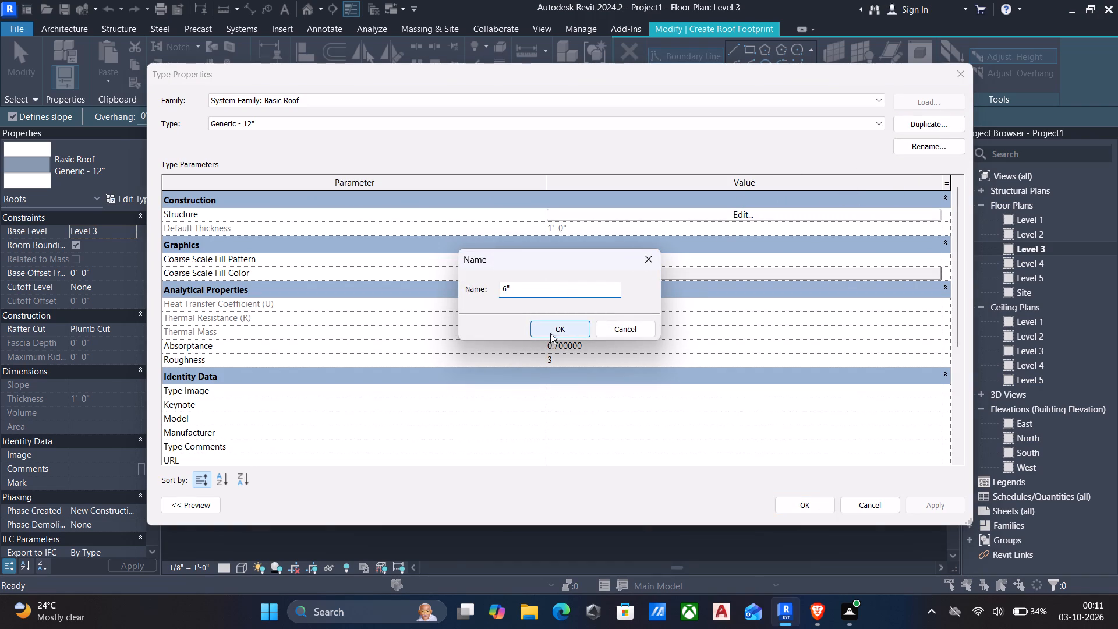
{"action": "left_click", "coordinate": [551, 331]}
Set the structure layer thickness of the 6" roof type to 6" and apply the type changes.
{"action": "left_click", "coordinate": [745, 209]}
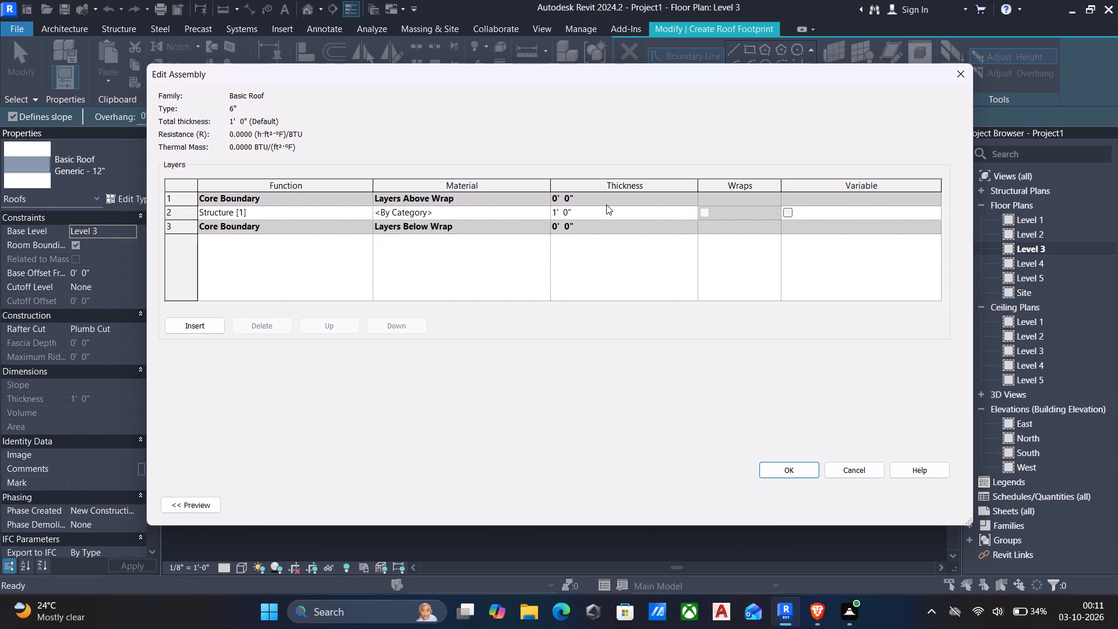
{"action": "left_click", "coordinate": [623, 214]}
{"action": "type", "text": "6\""}
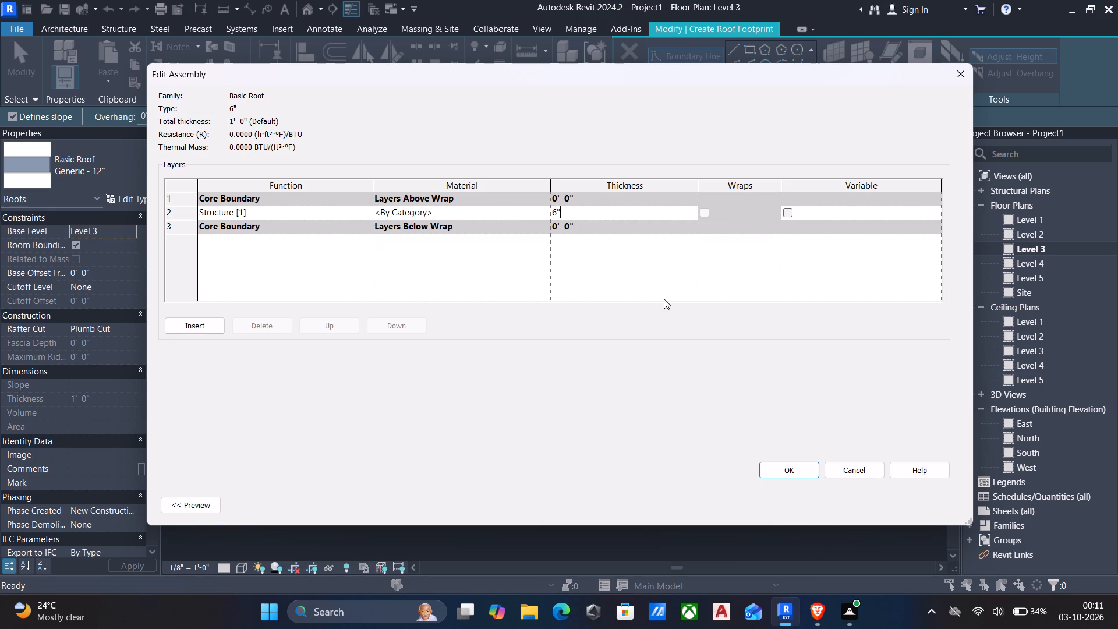
{"action": "key", "text": "Return"}
{"action": "left_click", "coordinate": [776, 465]}
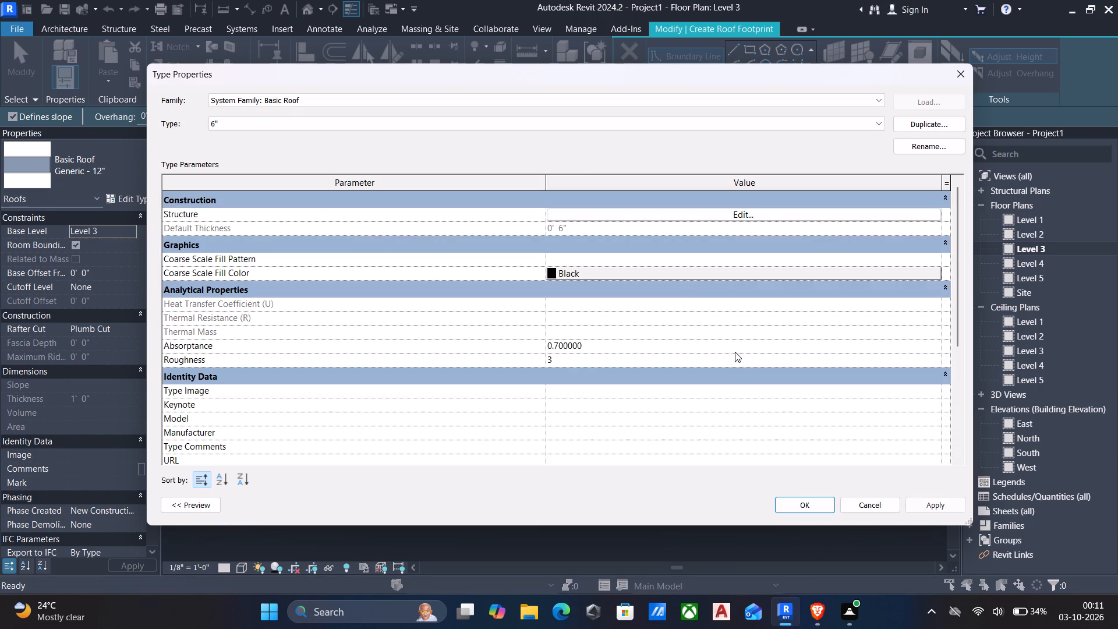
{"action": "left_click", "coordinate": [940, 497]}
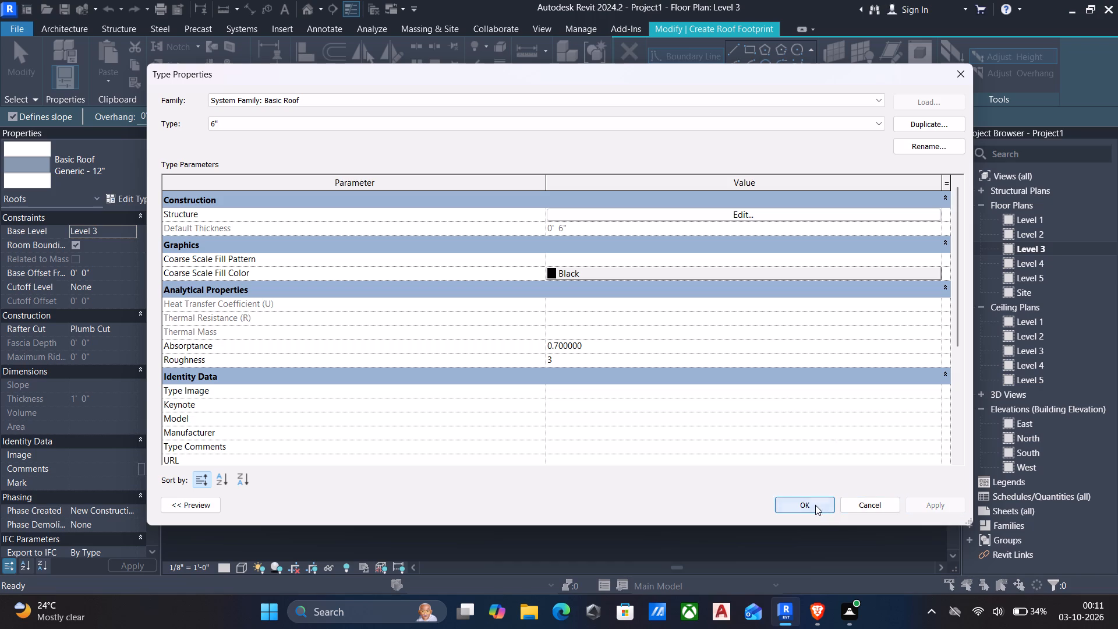
{"action": "left_click", "coordinate": [815, 505]}
Pick the outer edges of the north wall, west wall, porch-side south wall and short west-facing return as roof boundary lines.
{"action": "scroll", "coordinate": [769, 407], "scroll_direction": "down", "scroll_amount": 2}
{"action": "middle_click_drag", "start_coordinate": [715, 347], "coordinate": [706, 550]}
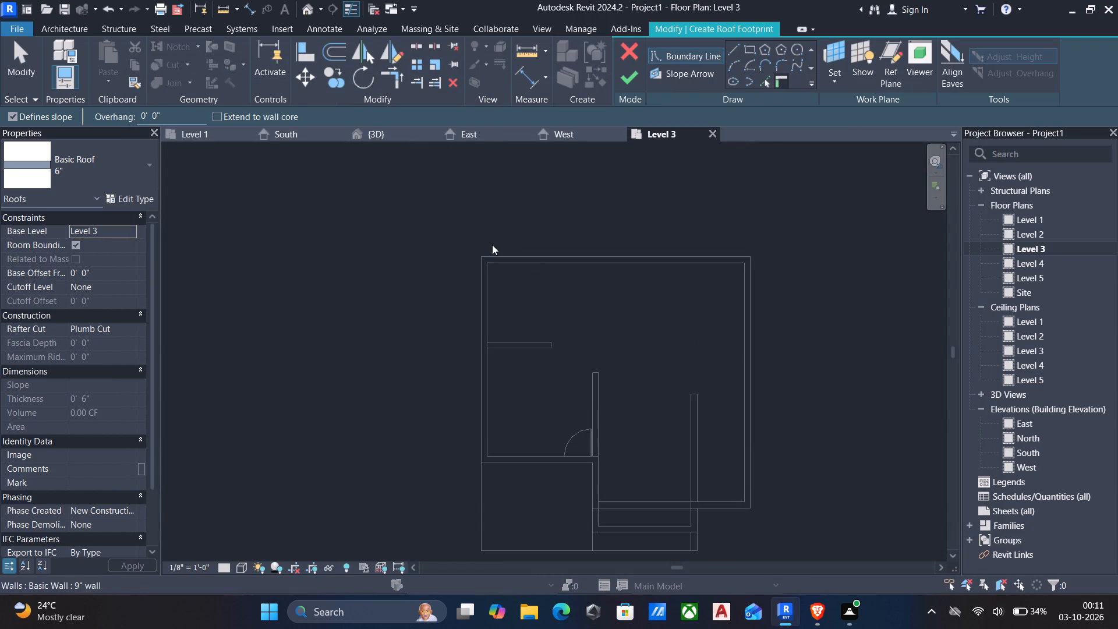
{"action": "left_click", "coordinate": [763, 88]}
{"action": "left_click", "coordinate": [657, 258]}
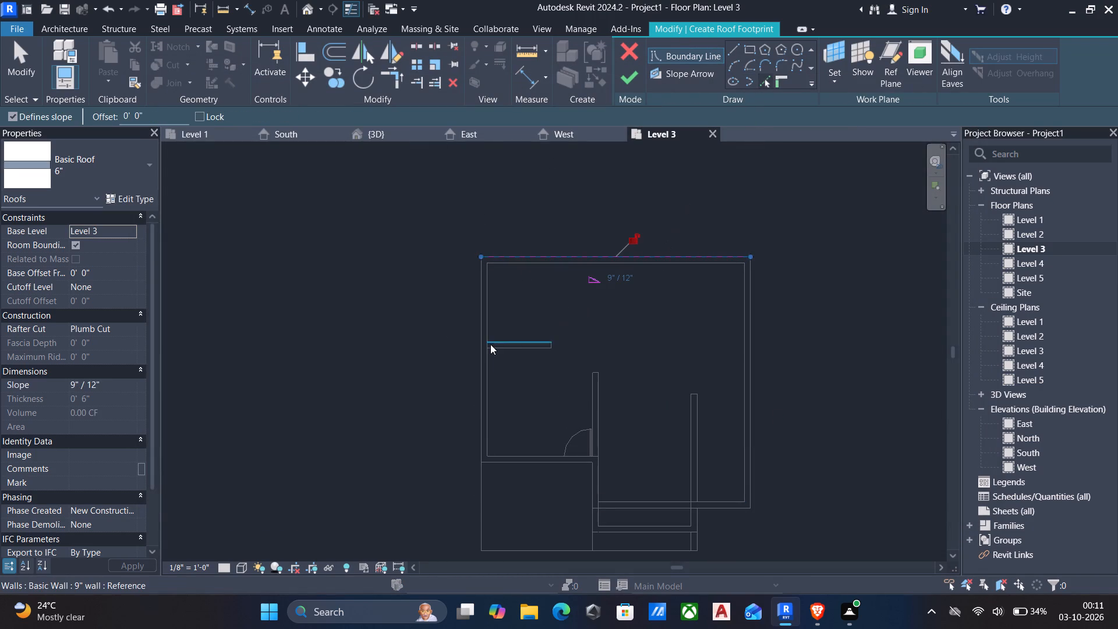
{"action": "left_click", "coordinate": [483, 351]}
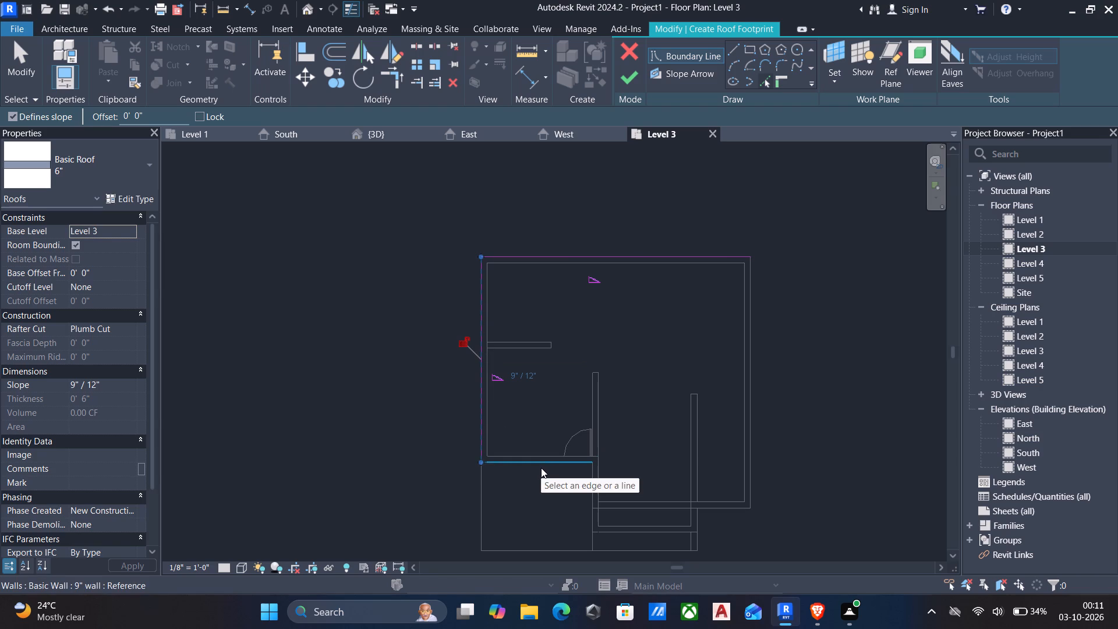
{"action": "left_click", "coordinate": [541, 468]}
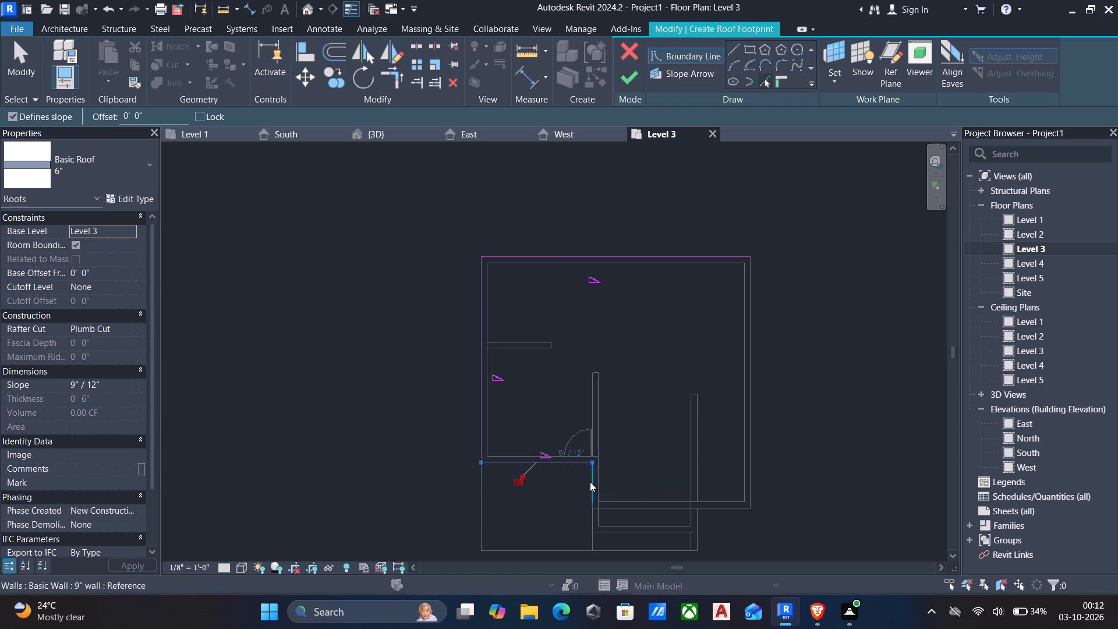
{"action": "left_click", "coordinate": [592, 483]}
{"action": "middle_click_drag", "start_coordinate": [578, 448], "coordinate": [536, 344]}
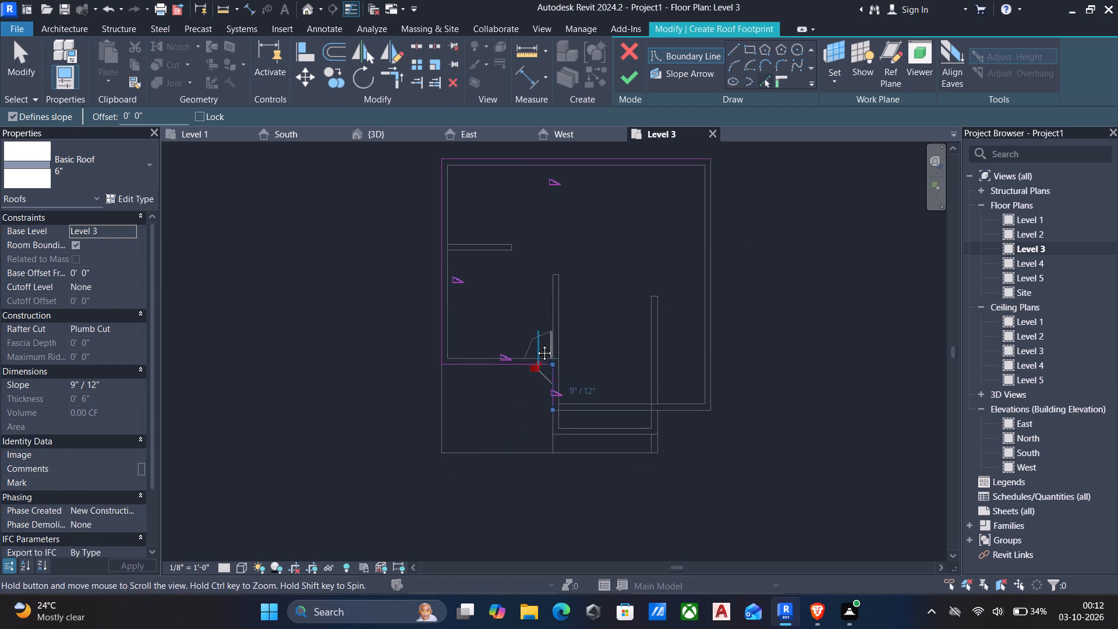
{"action": "middle_click_drag", "start_coordinate": [536, 344], "coordinate": [536, 341]}
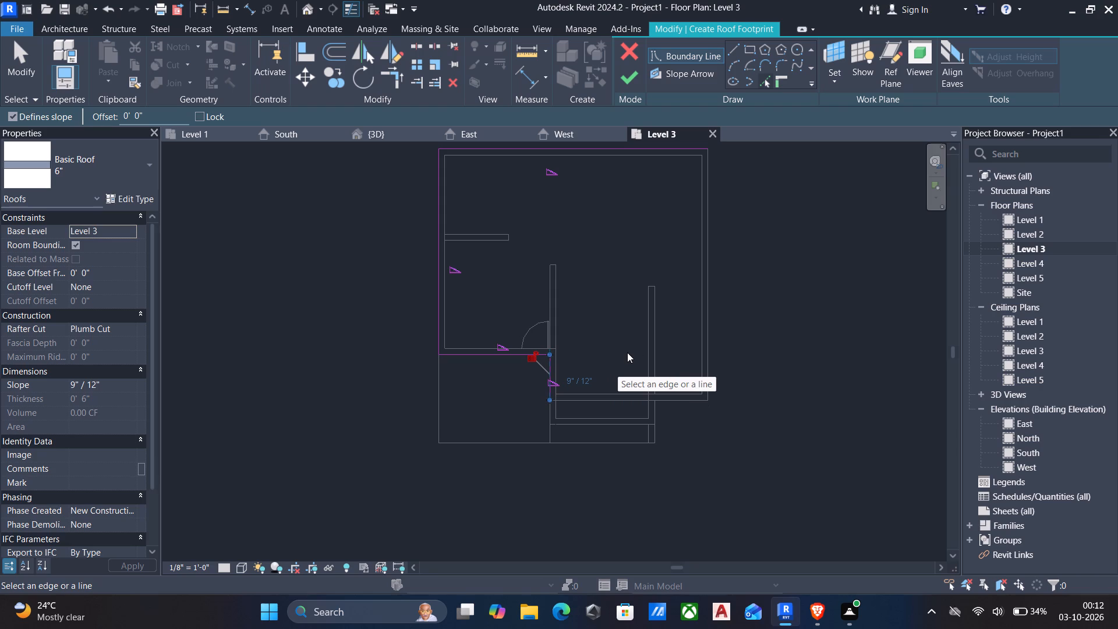
Pick the front projection's south and east outer edges plus the main south and east wall edges as roof boundary lines.
{"action": "left_click", "coordinate": [601, 424]}
{"action": "scroll", "coordinate": [663, 399], "scroll_direction": "up", "scroll_amount": 2}
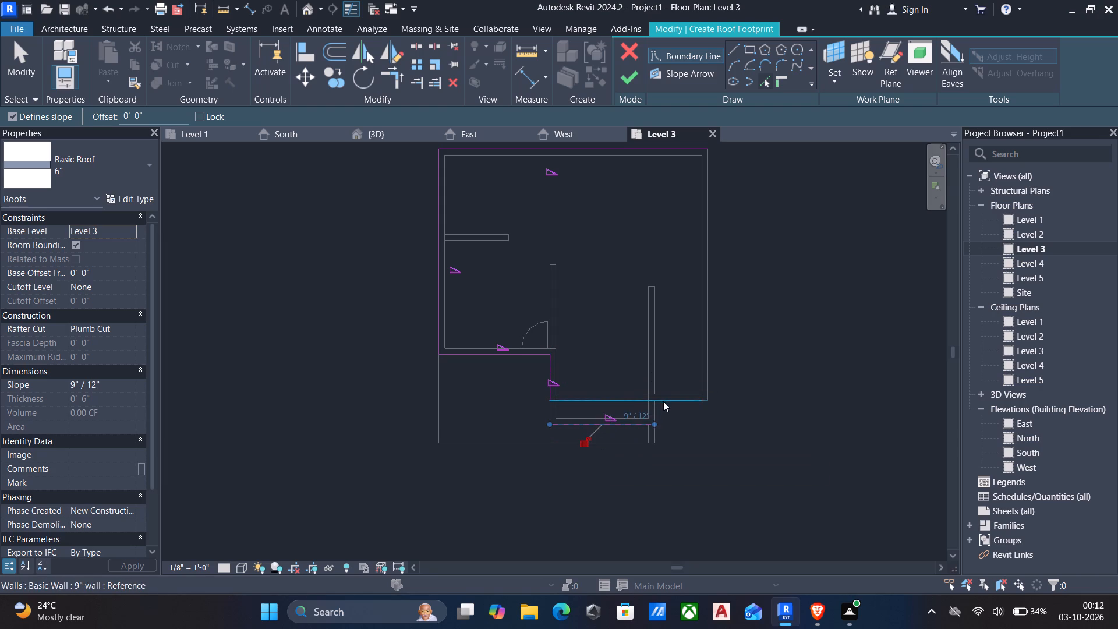
{"action": "scroll", "coordinate": [663, 401], "scroll_direction": "up", "scroll_amount": 3}
{"action": "left_click", "coordinate": [647, 434]}
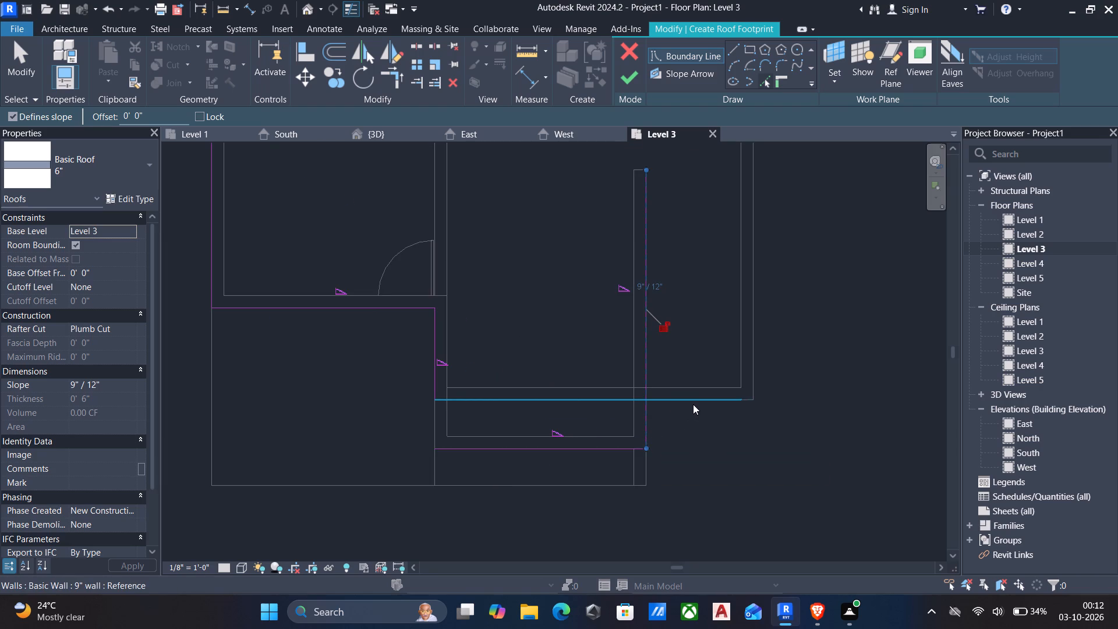
{"action": "left_click", "coordinate": [693, 404]}
{"action": "scroll", "coordinate": [740, 369], "scroll_direction": "down", "scroll_amount": 2}
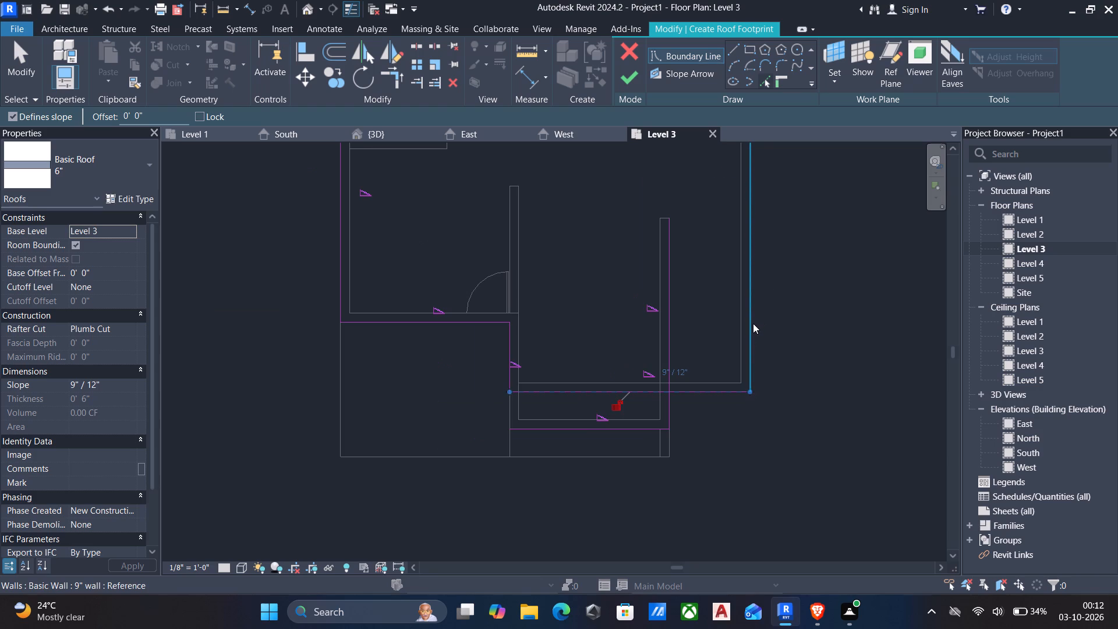
{"action": "left_click", "coordinate": [753, 324]}
{"action": "scroll", "coordinate": [733, 308], "scroll_direction": "down", "scroll_amount": 3}
{"action": "middle_click_drag", "start_coordinate": [643, 234], "coordinate": [636, 390]}
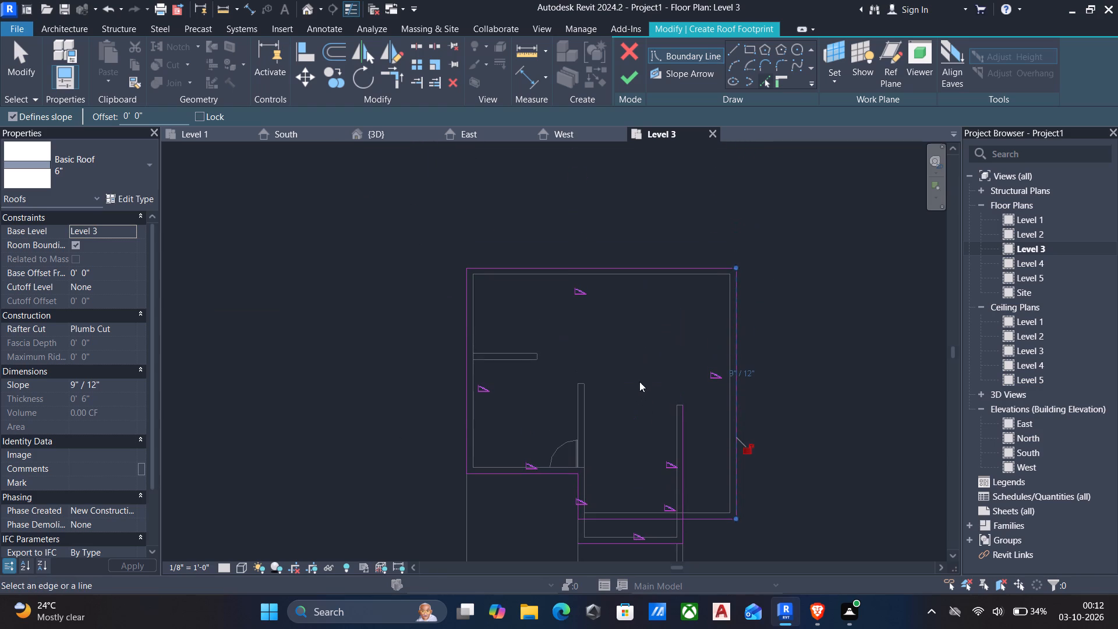
{"action": "key", "text": "Escape"}
{"action": "scroll", "coordinate": [634, 364], "scroll_direction": "up", "scroll_amount": 1}
{"action": "middle_click_drag", "start_coordinate": [631, 367], "coordinate": [627, 302]}
{"action": "key", "text": "Escape"}
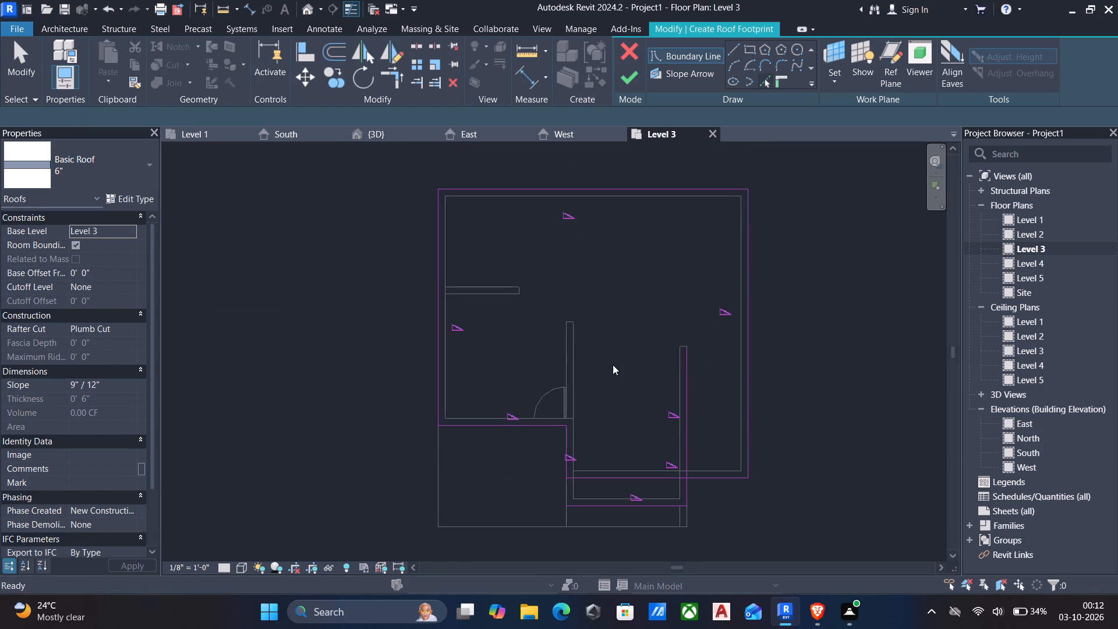
Trim/extend the west return boundary line to a corner with the front projection's south boundary line.
{"action": "middle_click_drag", "start_coordinate": [599, 420], "coordinate": [596, 309]}
{"action": "type", "text": "TR"}
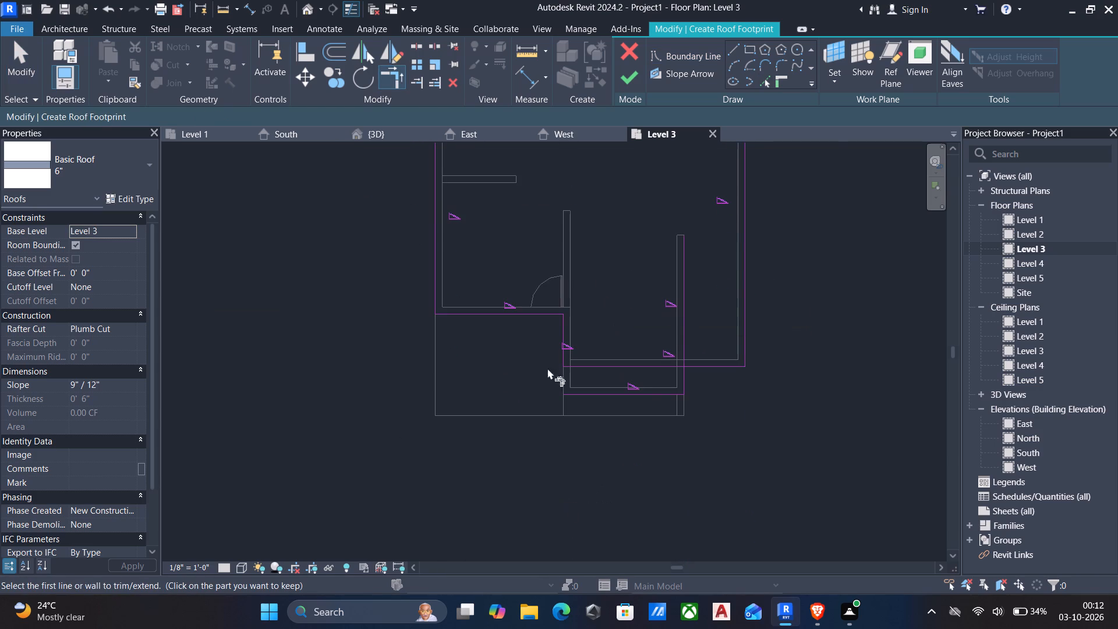
{"action": "scroll", "coordinate": [548, 340], "scroll_direction": "up", "scroll_amount": 9}
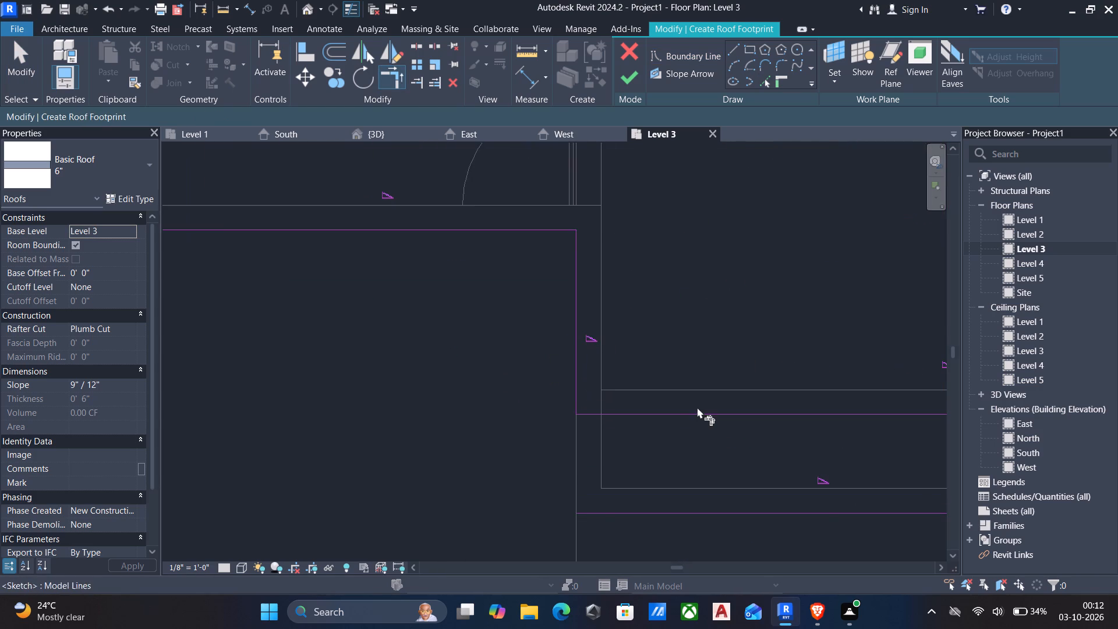
{"action": "scroll", "coordinate": [697, 407], "scroll_direction": "down", "scroll_amount": 4}
{"action": "middle_click_drag", "start_coordinate": [696, 411], "coordinate": [528, 365]}
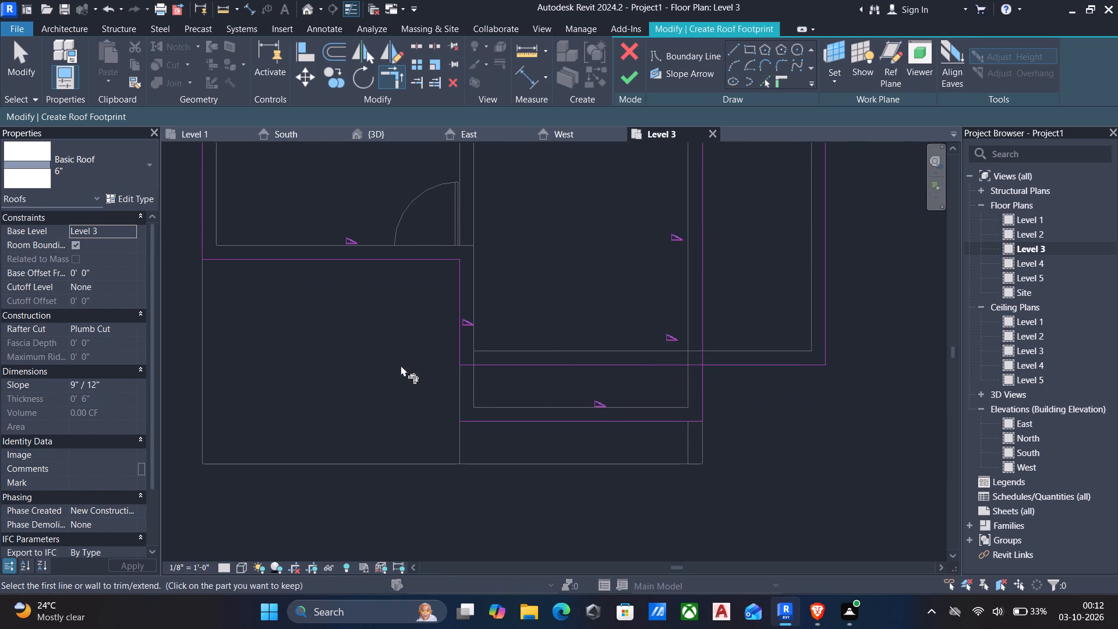
{"action": "left_click", "coordinate": [460, 334]}
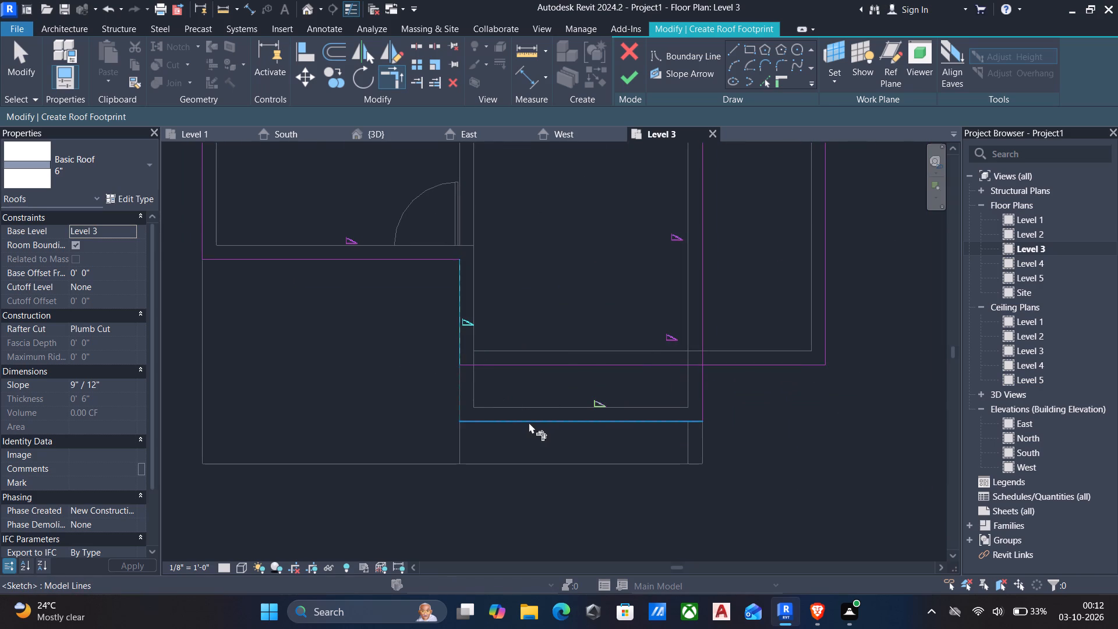
{"action": "left_click", "coordinate": [529, 423]}
{"action": "left_click", "coordinate": [668, 420]}
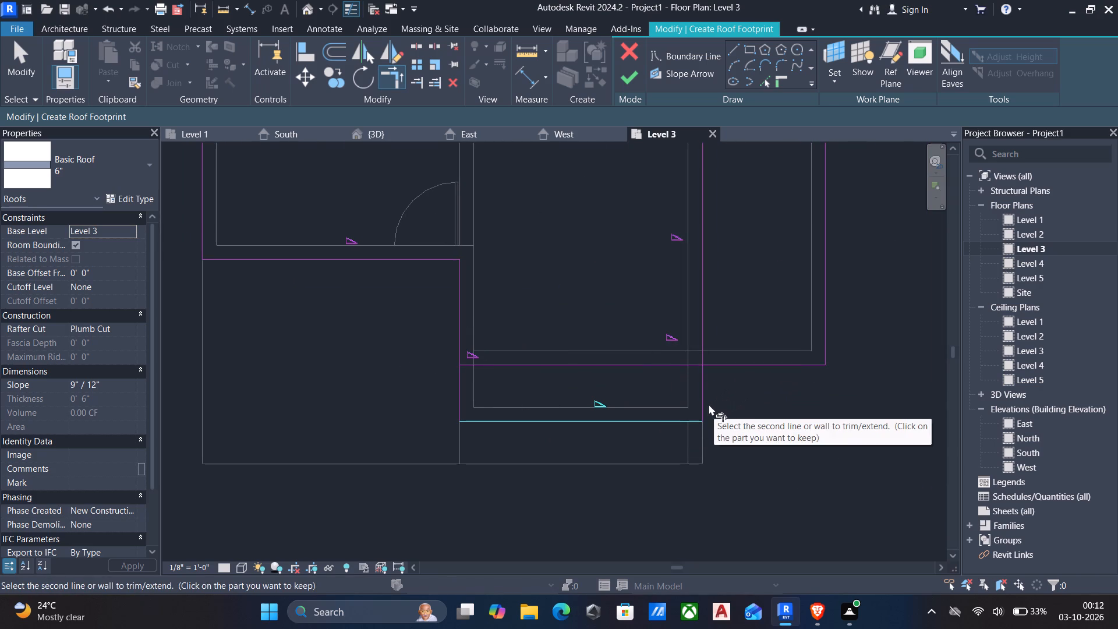
{"action": "key", "text": "Escape"}
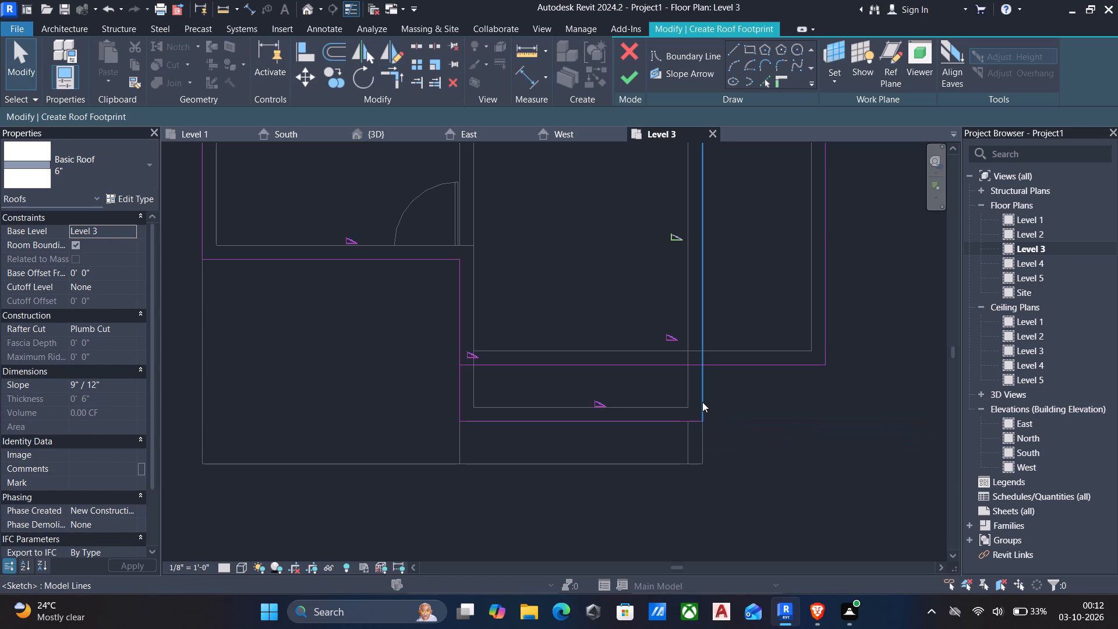
Trim the projection's east boundary line and the main south wall line to a corner, and finish the roof footprint.
{"action": "type", "text": "TR"}
{"action": "left_click", "coordinate": [702, 402]}
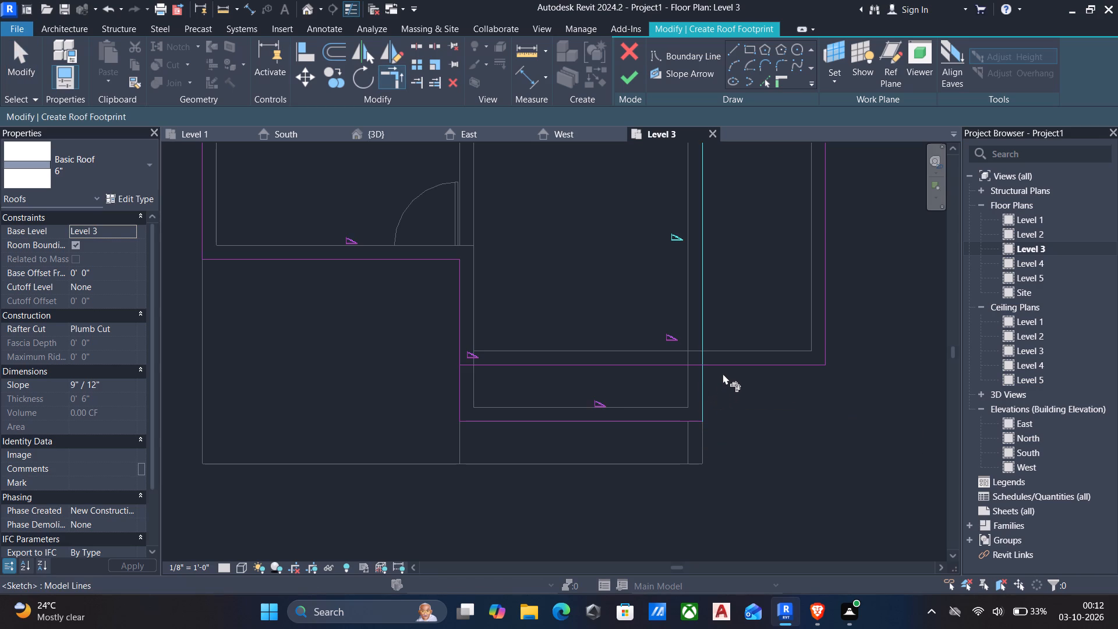
{"action": "left_click", "coordinate": [723, 365]}
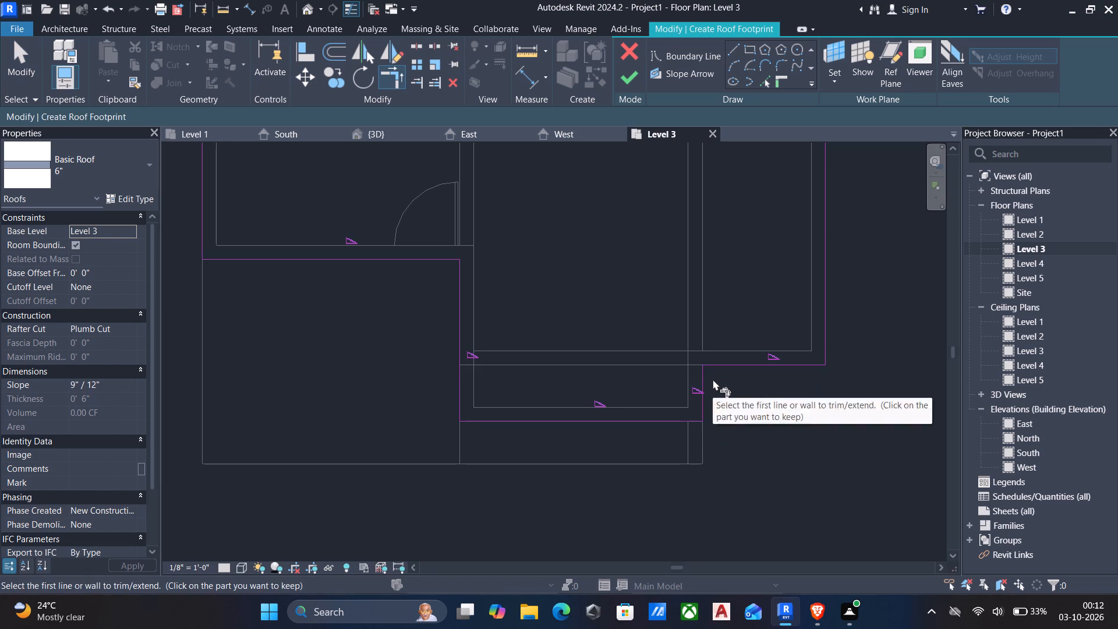
{"action": "key", "text": "Escape"}
{"action": "scroll", "coordinate": [702, 377], "scroll_direction": "down", "scroll_amount": 3}
{"action": "middle_click_drag", "start_coordinate": [706, 381], "coordinate": [668, 428]}
{"action": "key", "text": "Escape"}
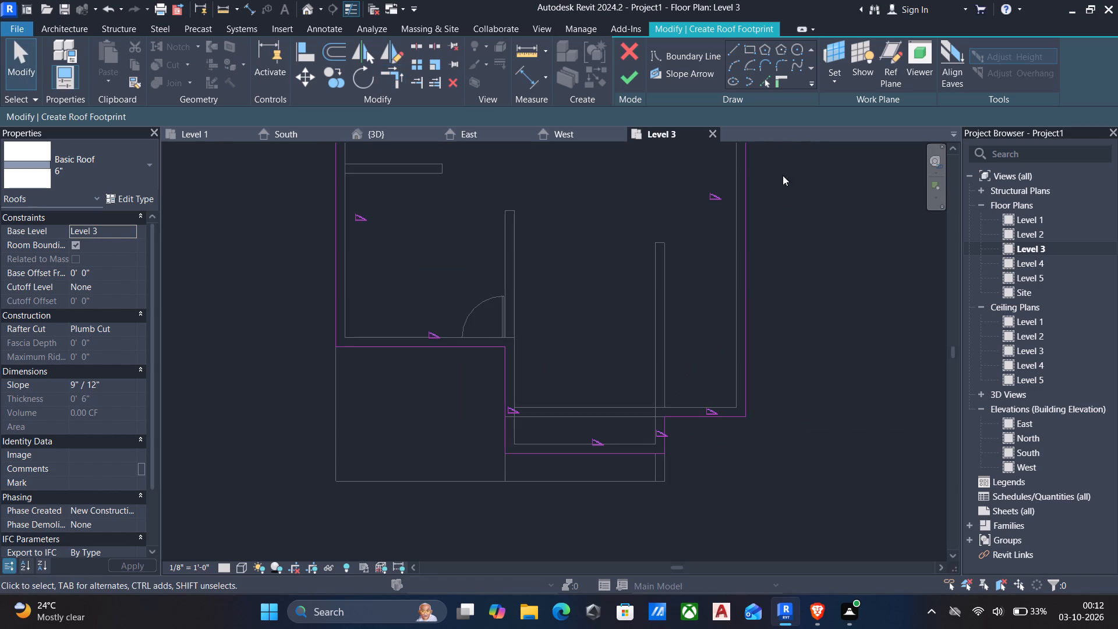
{"action": "left_click", "coordinate": [627, 78]}
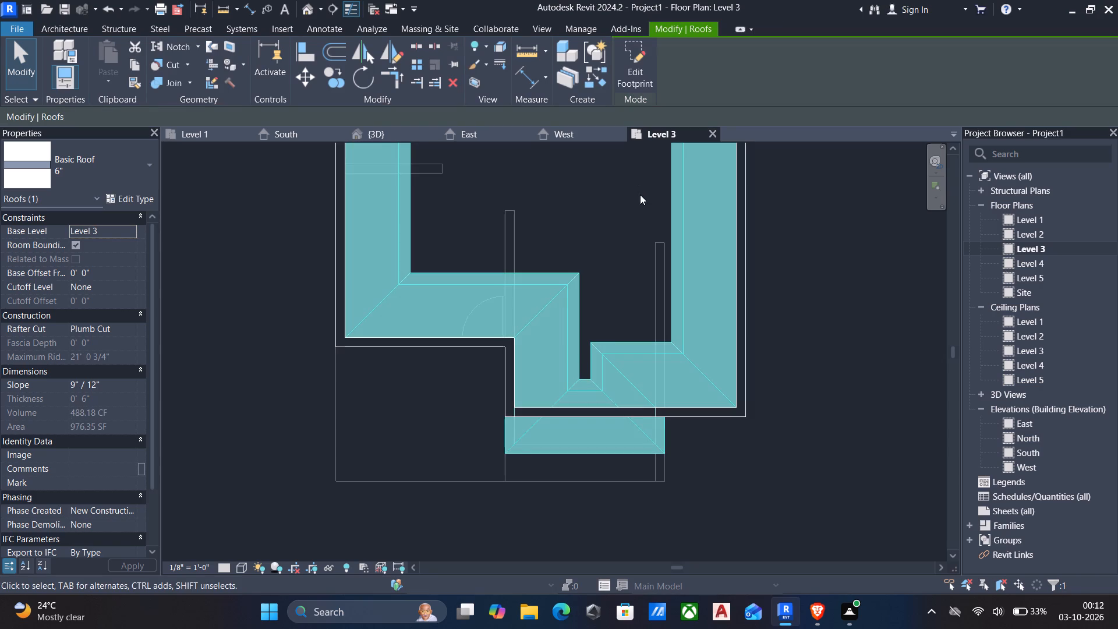
In the 3D view, set the new roof's slope to 0.
{"action": "scroll", "coordinate": [643, 215], "scroll_direction": "down", "scroll_amount": 2}
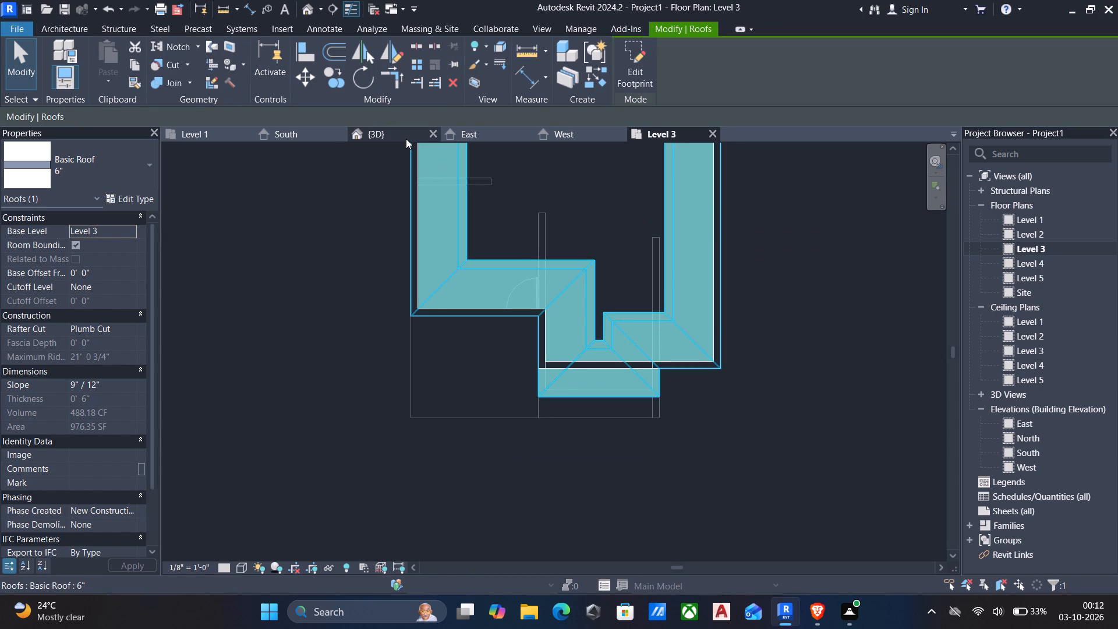
{"action": "left_click", "coordinate": [406, 139]}
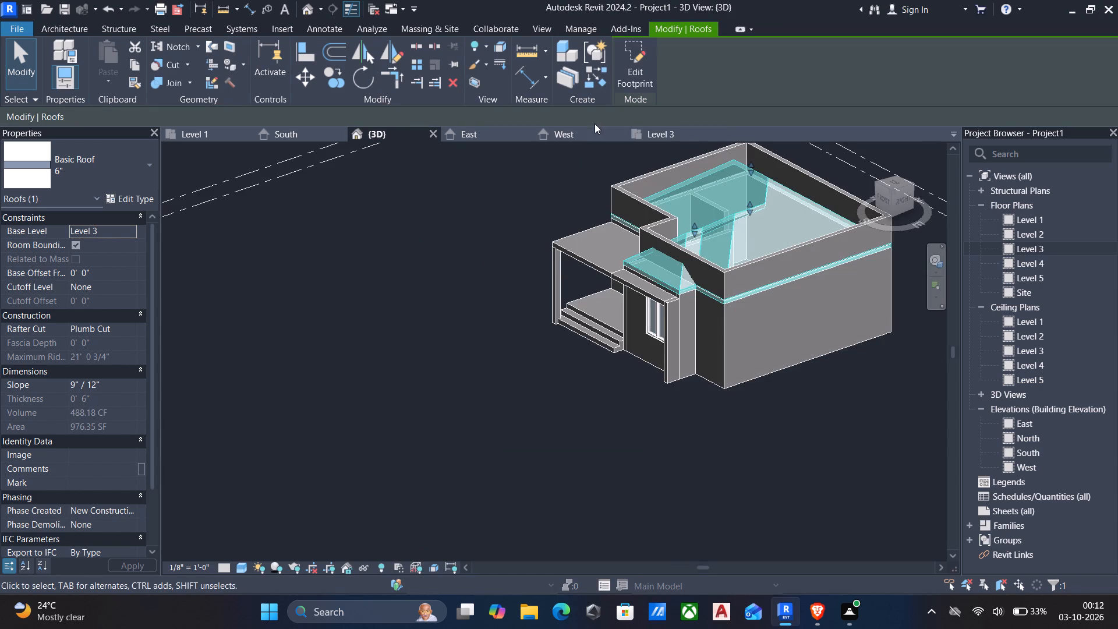
{"action": "middle_click_drag", "start_coordinate": [596, 183], "coordinate": [572, 220]}
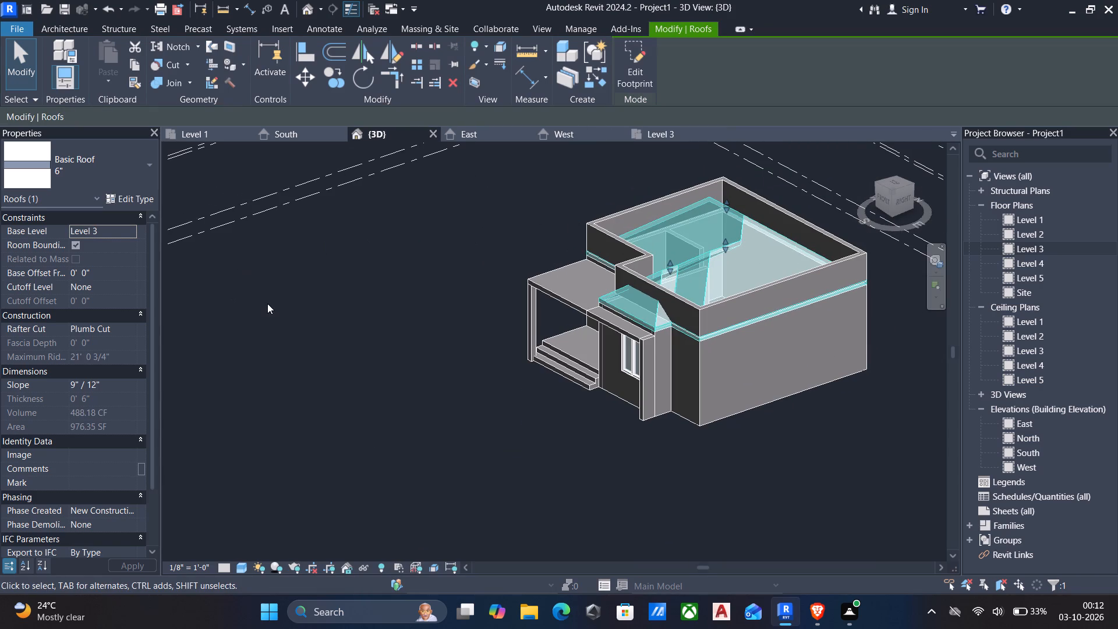
{"action": "left_click", "coordinate": [123, 388]}
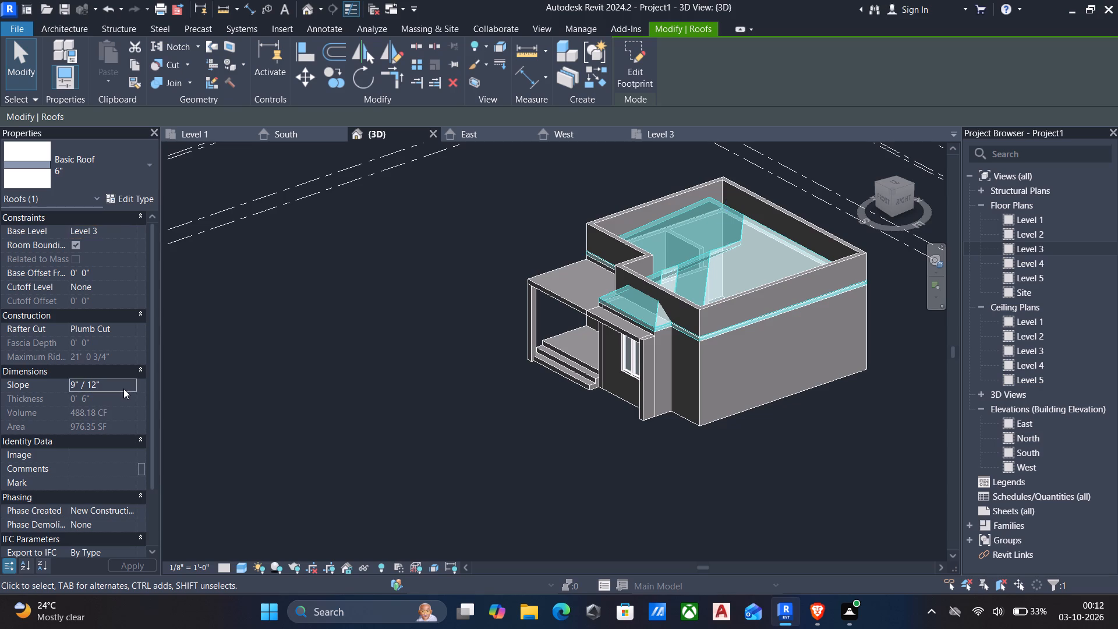
{"action": "key", "text": "0"}
{"action": "key", "text": "Return"}
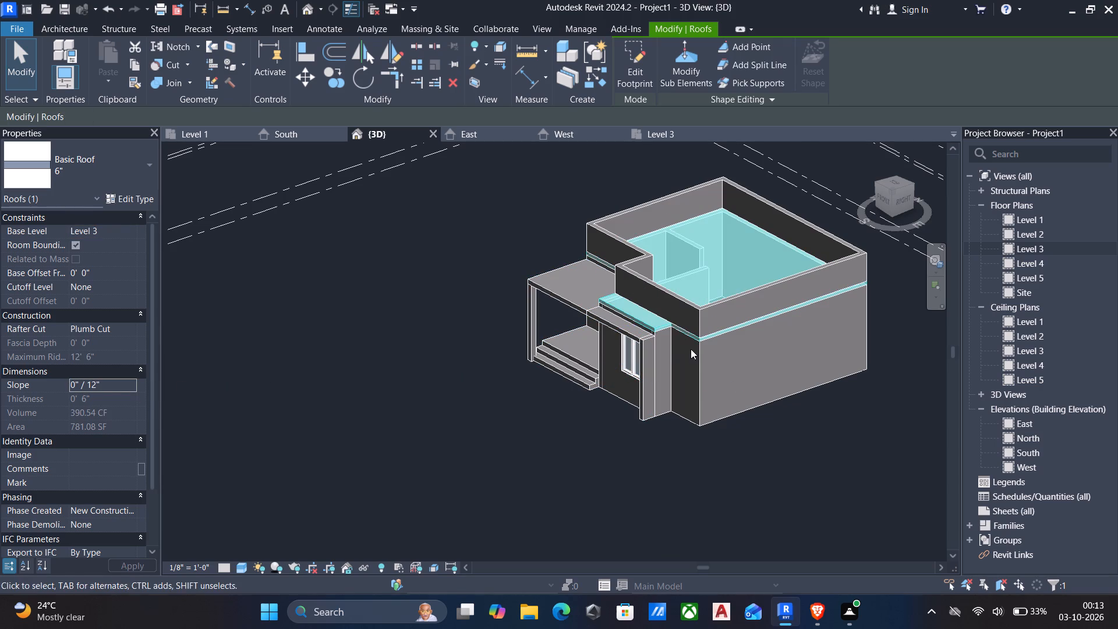
Edit the roof footprint in the top 3D view, drawing a short boundary line along the main south wall's outer face behind the projection.
{"action": "scroll", "coordinate": [657, 325], "scroll_direction": "up", "scroll_amount": 10}
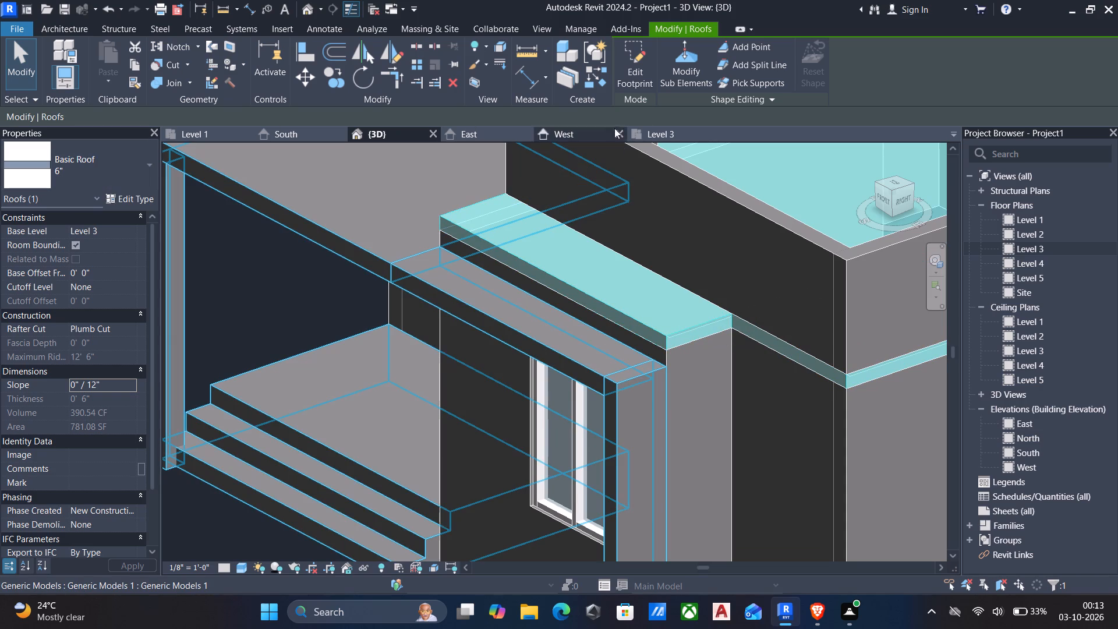
{"action": "left_click", "coordinate": [631, 72]}
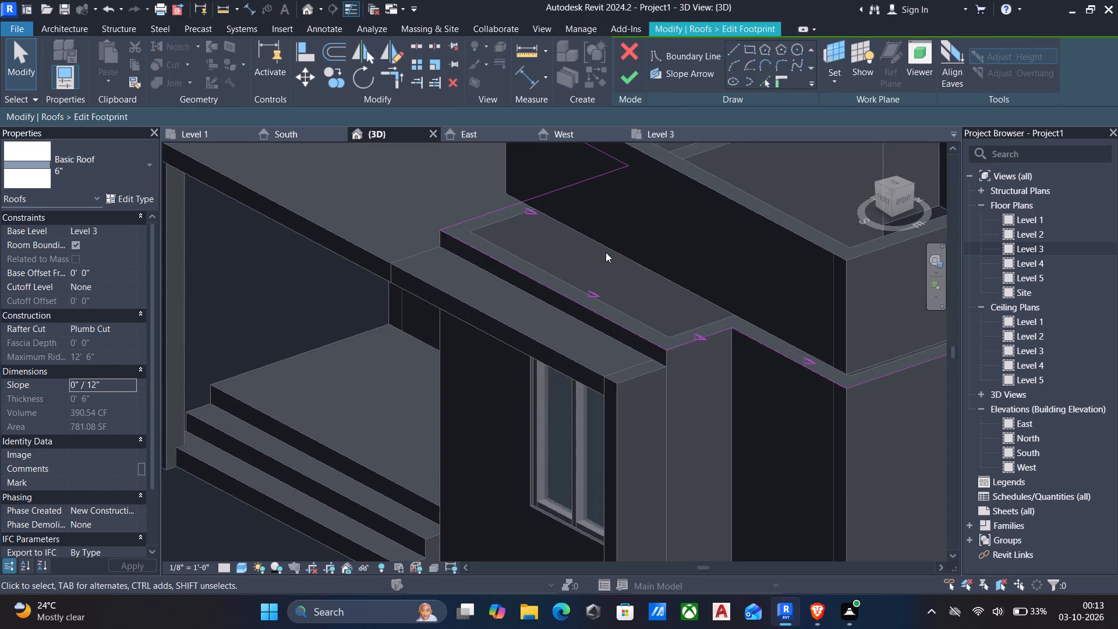
{"action": "scroll", "coordinate": [621, 271], "scroll_direction": "down", "scroll_amount": 2}
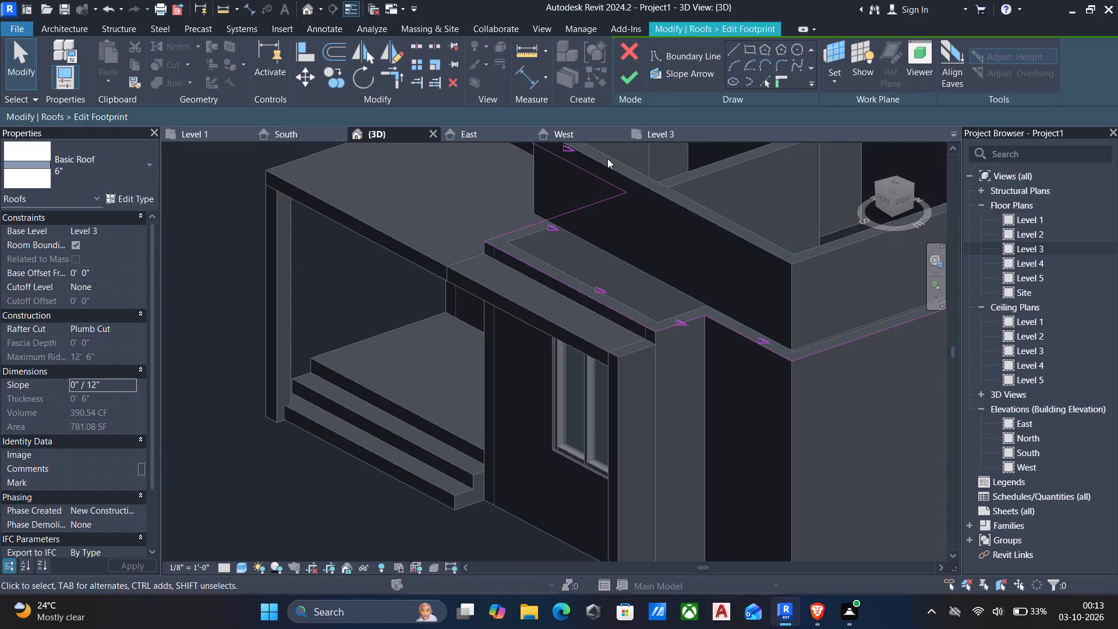
{"action": "left_click", "coordinate": [888, 183]}
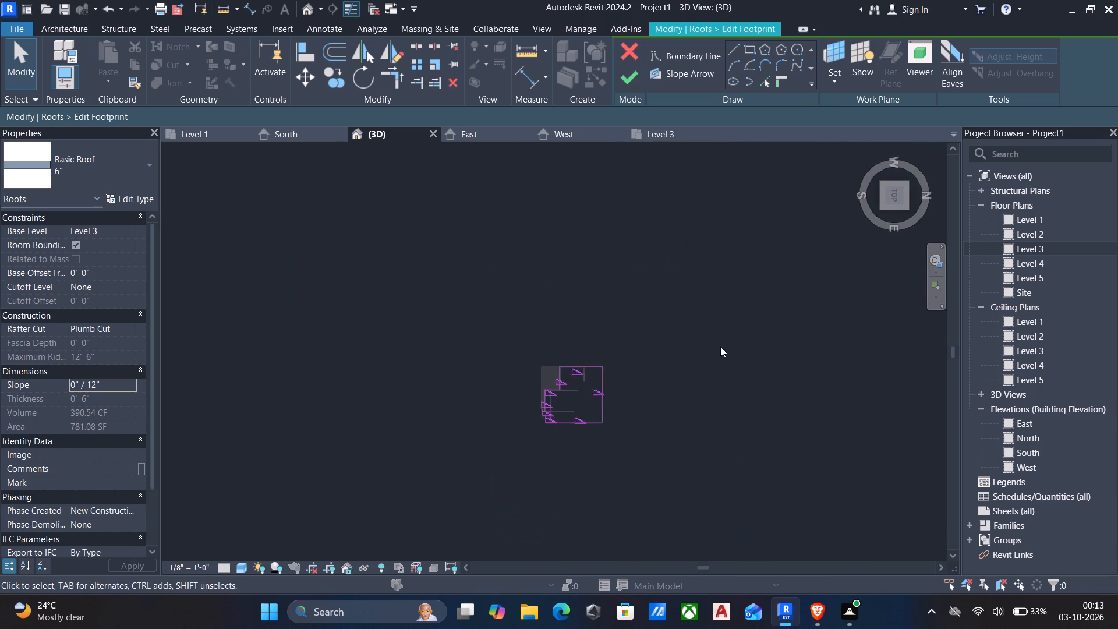
{"action": "scroll", "coordinate": [613, 331], "scroll_direction": "up", "scroll_amount": 5}
{"action": "scroll", "coordinate": [531, 352], "scroll_direction": "up", "scroll_amount": 5}
{"action": "scroll", "coordinate": [587, 326], "scroll_direction": "up", "scroll_amount": 6}
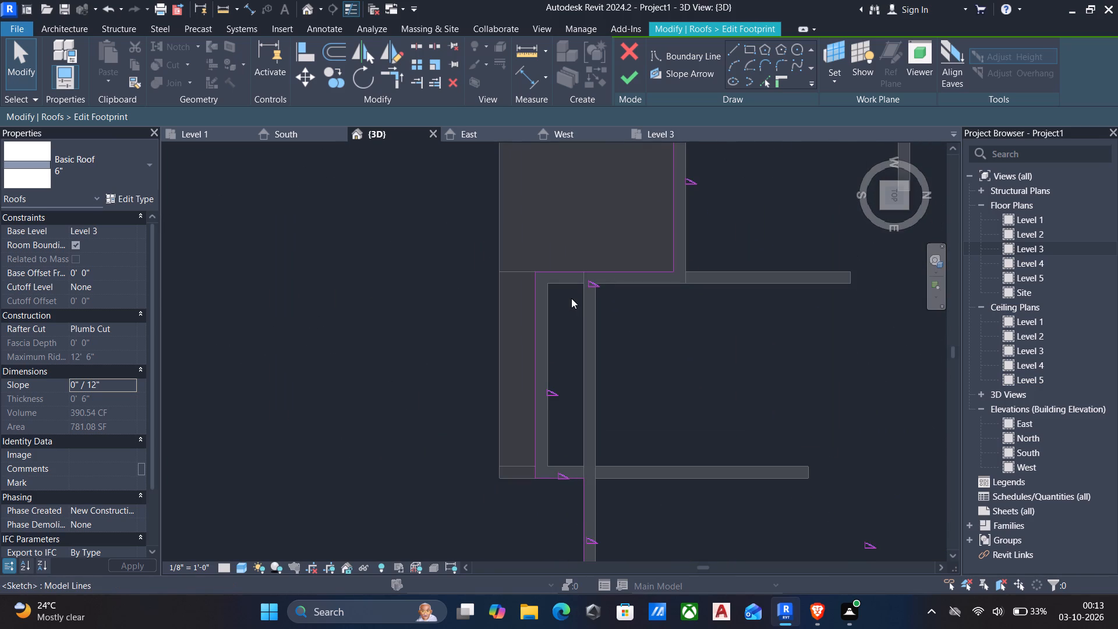
{"action": "left_click", "coordinate": [733, 54]}
{"action": "scroll", "coordinate": [605, 292], "scroll_direction": "up", "scroll_amount": 6}
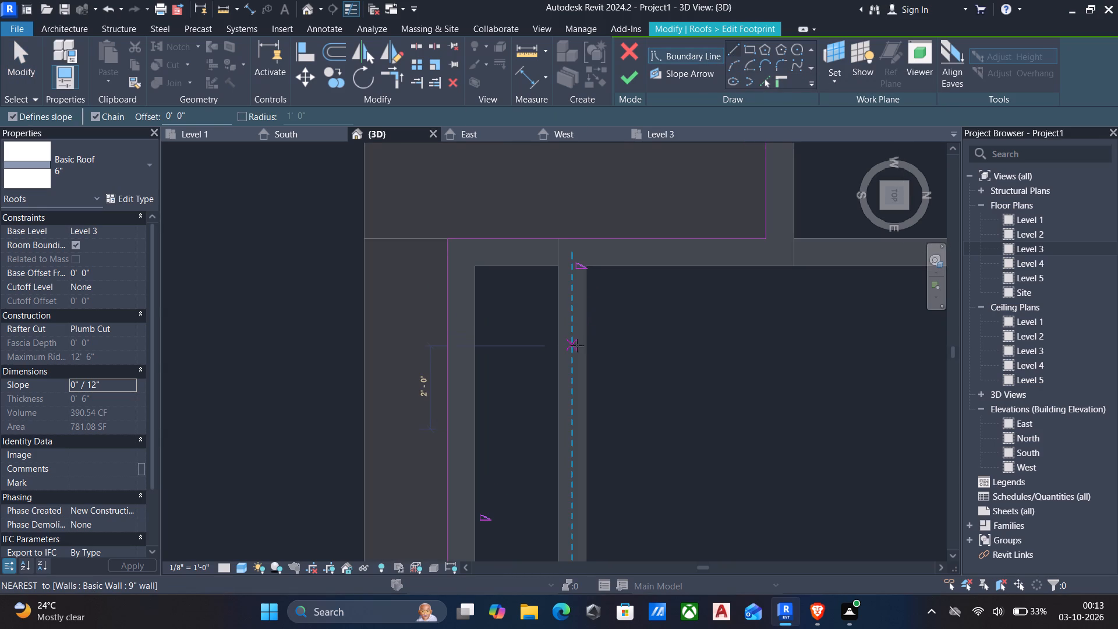
{"action": "left_click", "coordinate": [559, 330]}
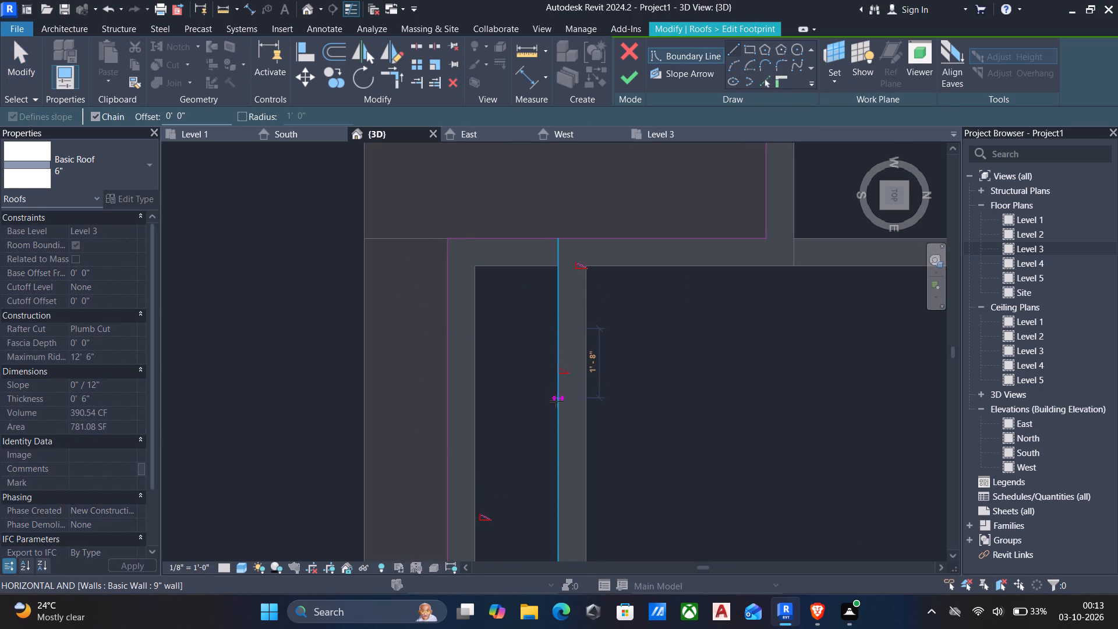
{"action": "left_click", "coordinate": [556, 411]}
{"action": "key", "text": "Escape"}
{"action": "scroll", "coordinate": [550, 423], "scroll_direction": "down", "scroll_amount": 4}
{"action": "middle_click_drag", "start_coordinate": [549, 443], "coordinate": [550, 304]}
{"action": "key", "text": "Escape"}
{"action": "middle_click_drag", "start_coordinate": [582, 373], "coordinate": [558, 264]}
{"action": "scroll", "coordinate": [558, 272], "scroll_direction": "down", "scroll_amount": 2}
{"action": "key", "text": "Escape"}
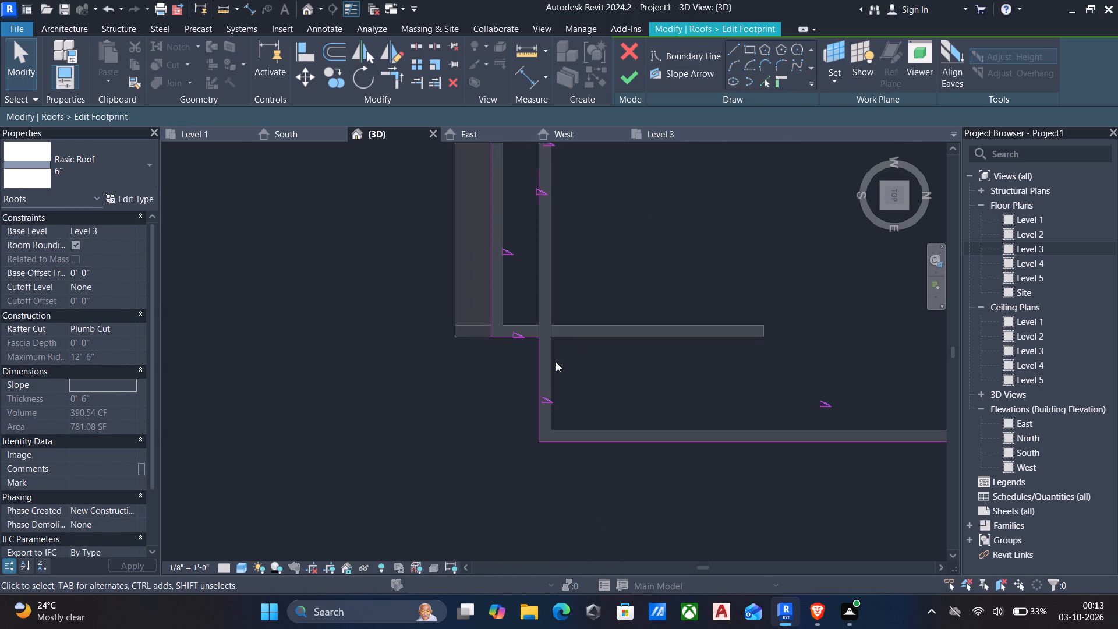
Trim/extend the projection's west return boundary line to a corner with the short line on the main south wall's outer face.
{"action": "middle_click_drag", "start_coordinate": [507, 275], "coordinate": [505, 361]}
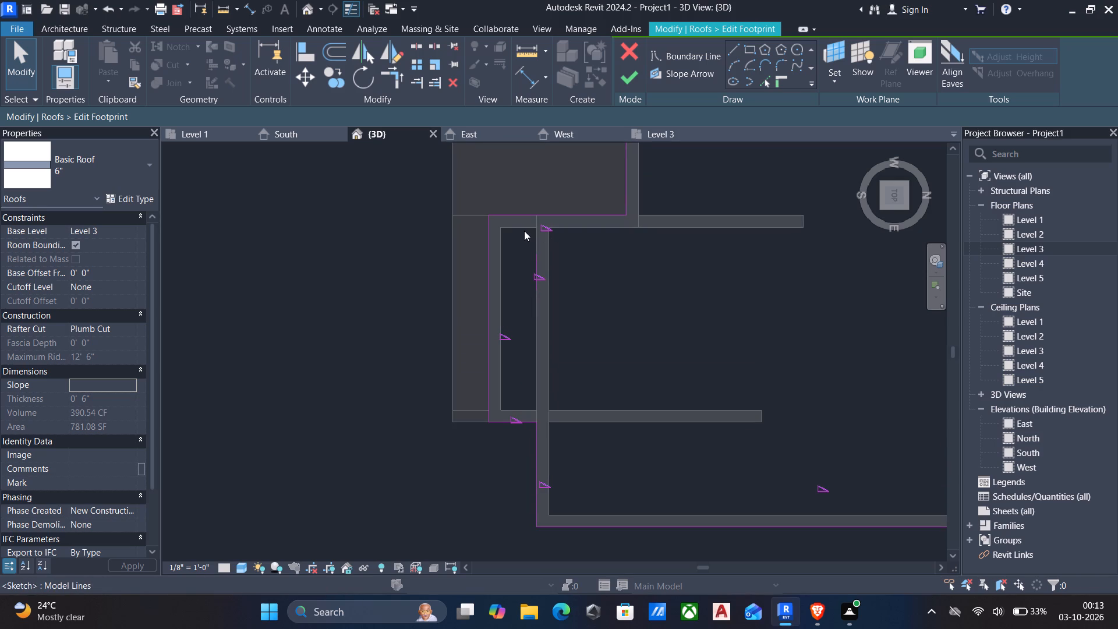
{"action": "key", "text": "t"}
{"action": "key", "text": "r"}
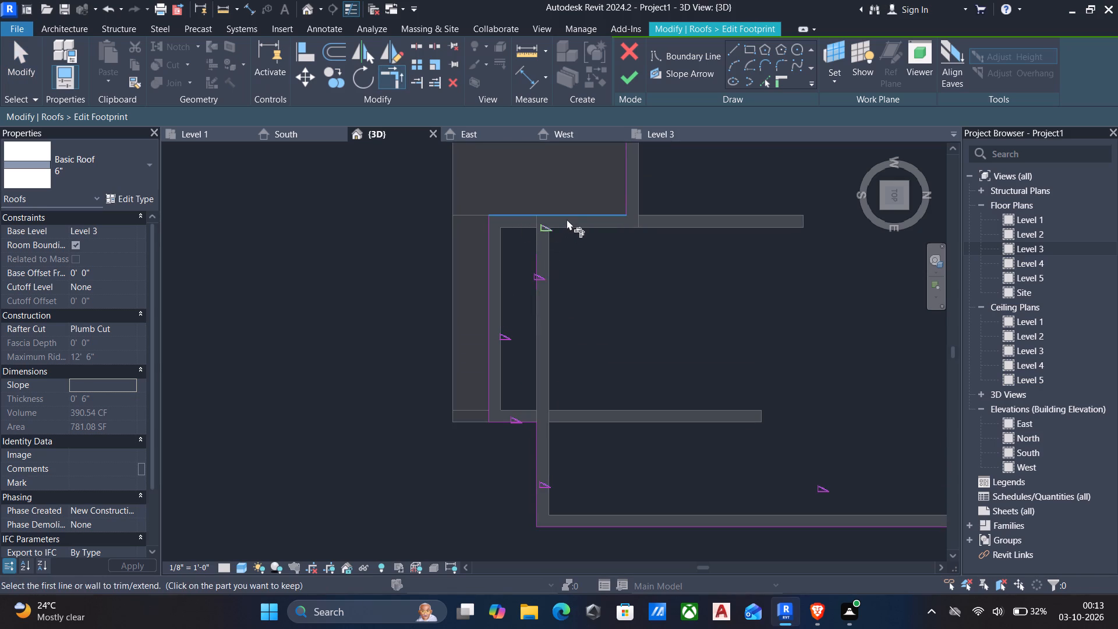
{"action": "left_click", "coordinate": [567, 216]}
{"action": "left_click", "coordinate": [538, 277]}
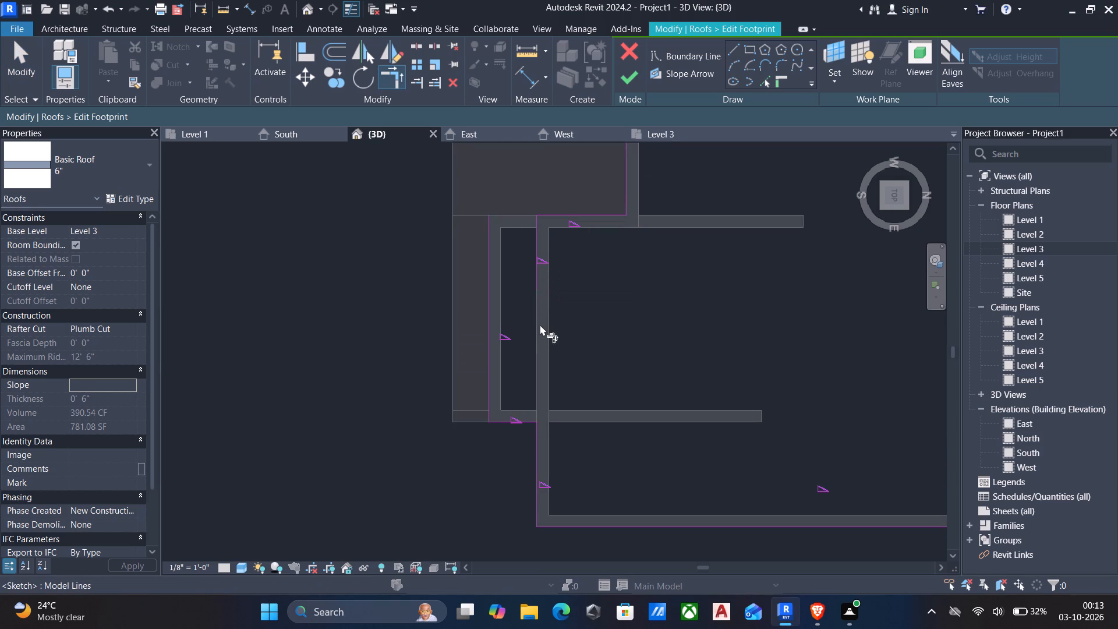
{"action": "key", "text": "Escape"}
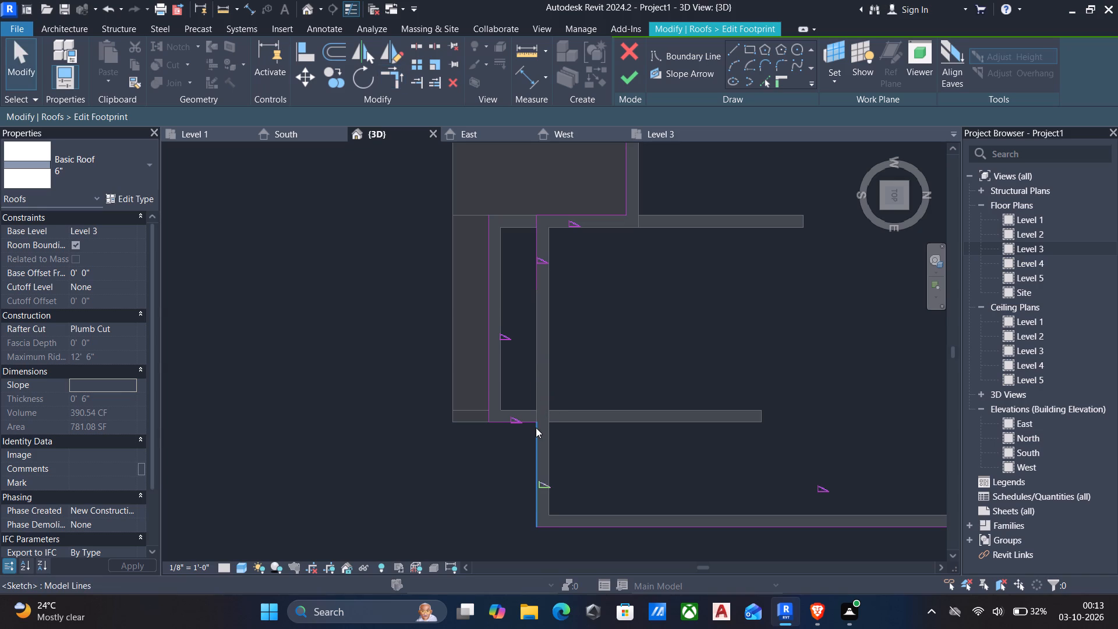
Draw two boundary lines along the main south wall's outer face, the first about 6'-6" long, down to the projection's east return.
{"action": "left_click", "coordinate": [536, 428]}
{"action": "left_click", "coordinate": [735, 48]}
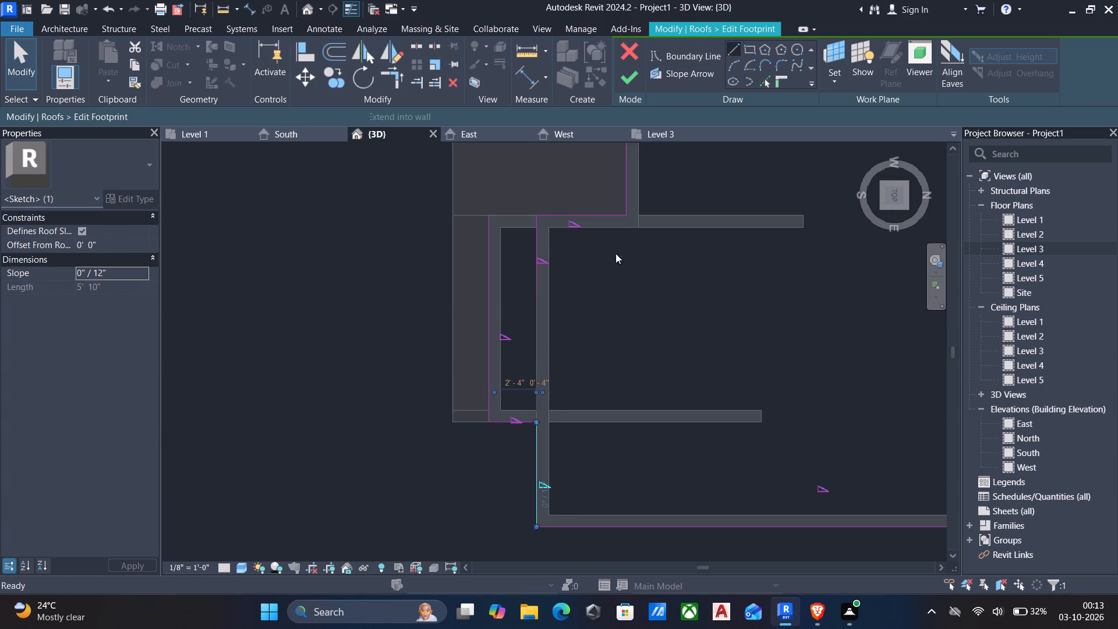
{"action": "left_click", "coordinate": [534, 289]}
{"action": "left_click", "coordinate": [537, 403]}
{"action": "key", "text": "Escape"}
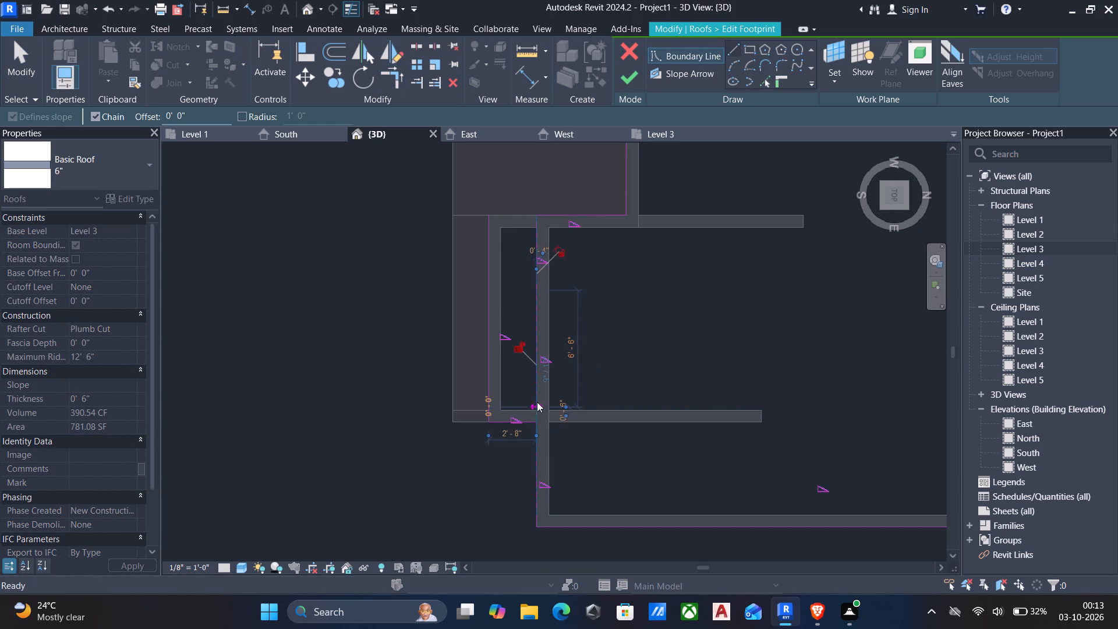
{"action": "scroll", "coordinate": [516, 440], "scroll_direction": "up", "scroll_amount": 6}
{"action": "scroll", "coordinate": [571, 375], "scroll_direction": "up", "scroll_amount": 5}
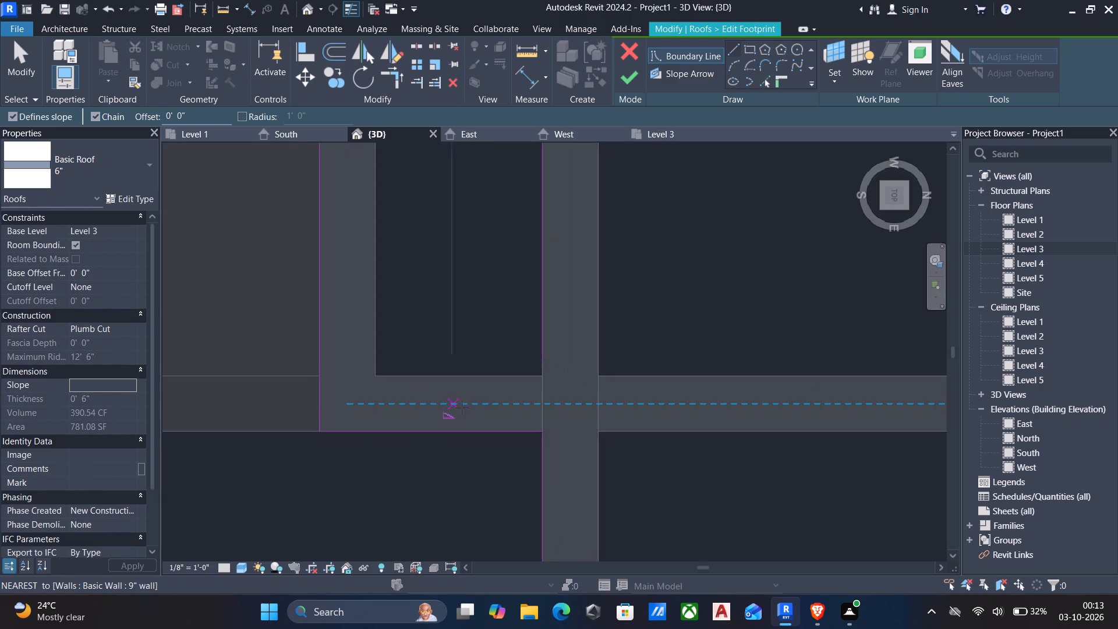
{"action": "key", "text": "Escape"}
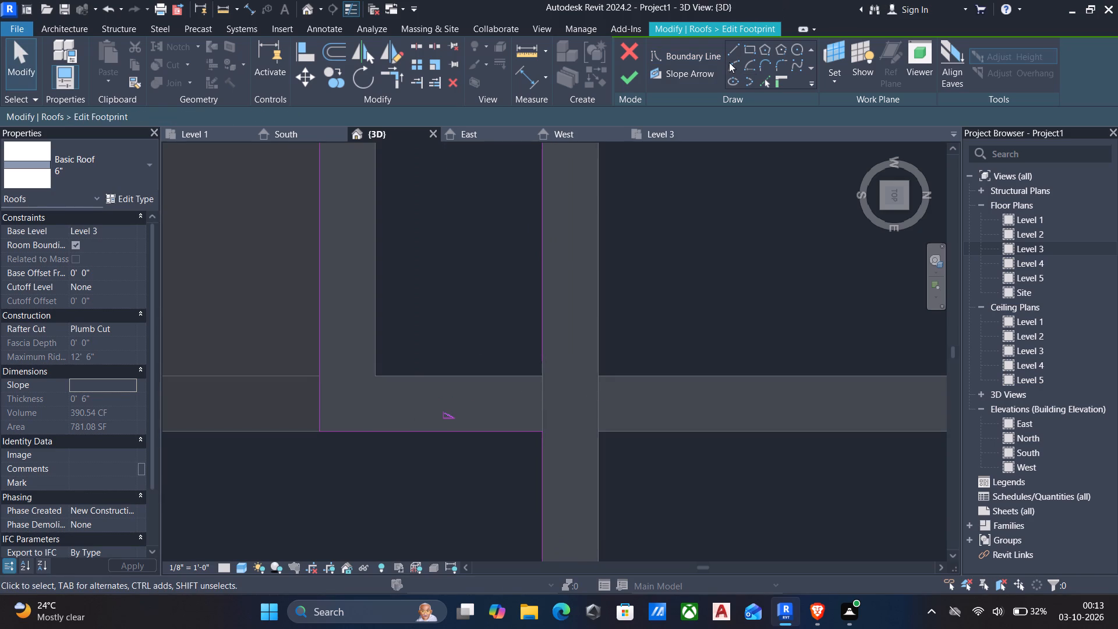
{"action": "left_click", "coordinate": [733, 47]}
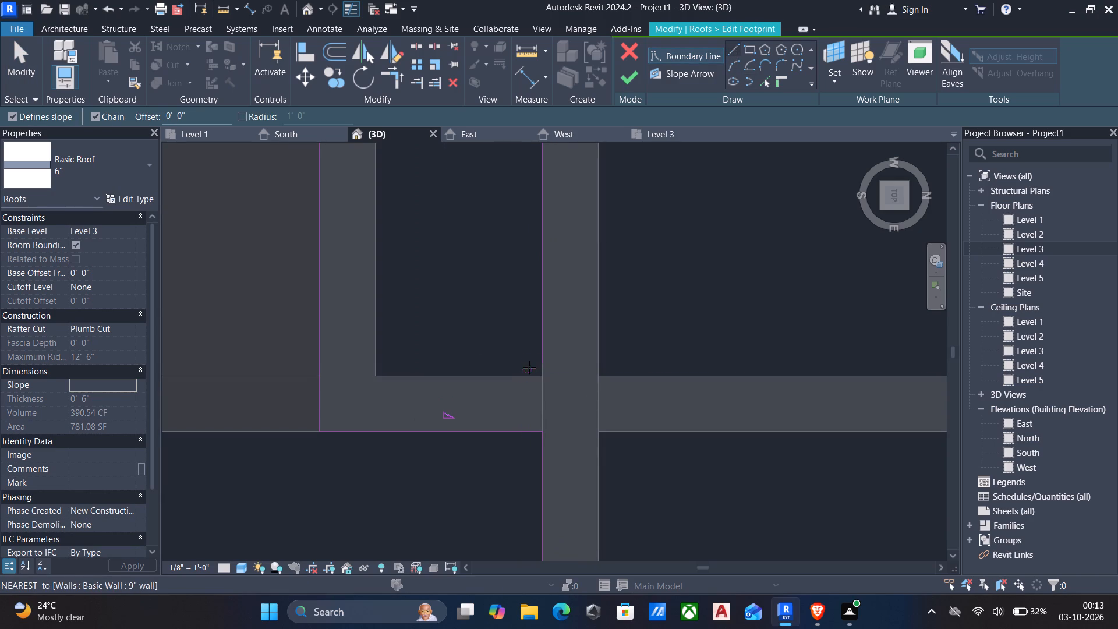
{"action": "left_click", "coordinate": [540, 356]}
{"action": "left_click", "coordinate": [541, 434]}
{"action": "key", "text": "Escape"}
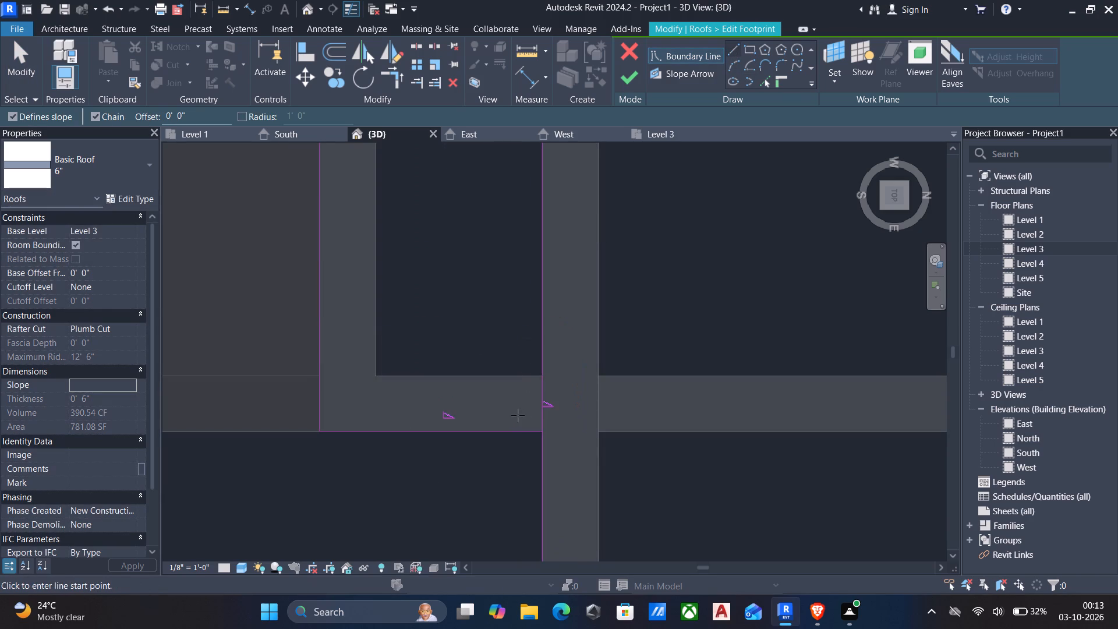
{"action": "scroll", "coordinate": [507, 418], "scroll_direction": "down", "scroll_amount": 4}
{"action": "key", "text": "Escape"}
Delete the front projection's south boundary line and its east return boundary line from the roof sketch.
{"action": "left_click_drag", "start_coordinate": [450, 477], "coordinate": [387, 387]}
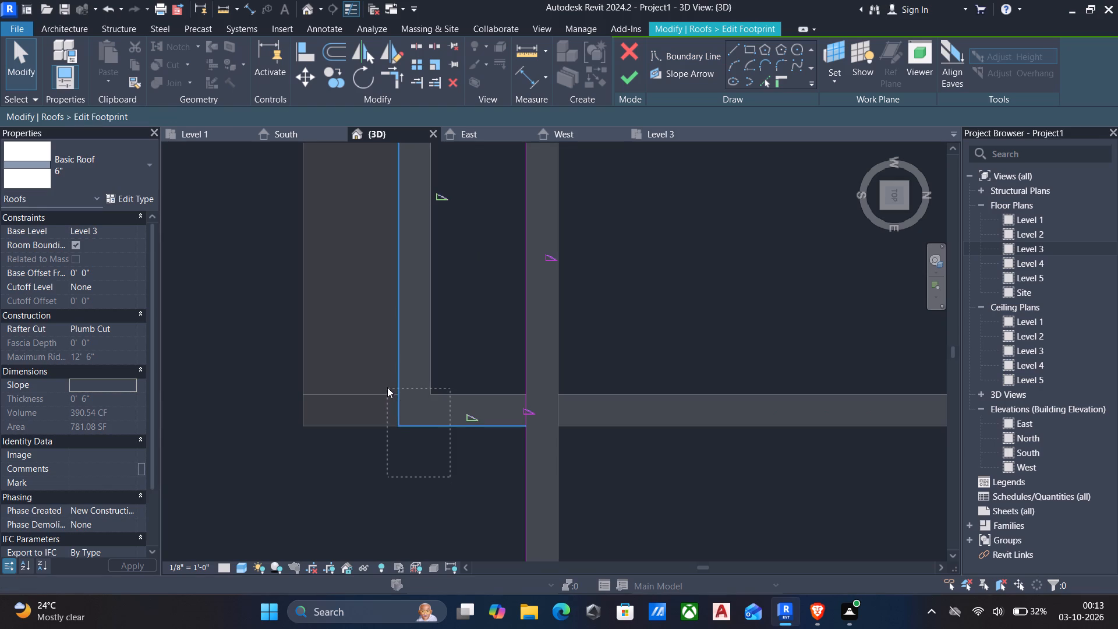
{"action": "left_click_drag", "start_coordinate": [387, 387], "coordinate": [387, 387]}
{"action": "key", "text": "Delete"}
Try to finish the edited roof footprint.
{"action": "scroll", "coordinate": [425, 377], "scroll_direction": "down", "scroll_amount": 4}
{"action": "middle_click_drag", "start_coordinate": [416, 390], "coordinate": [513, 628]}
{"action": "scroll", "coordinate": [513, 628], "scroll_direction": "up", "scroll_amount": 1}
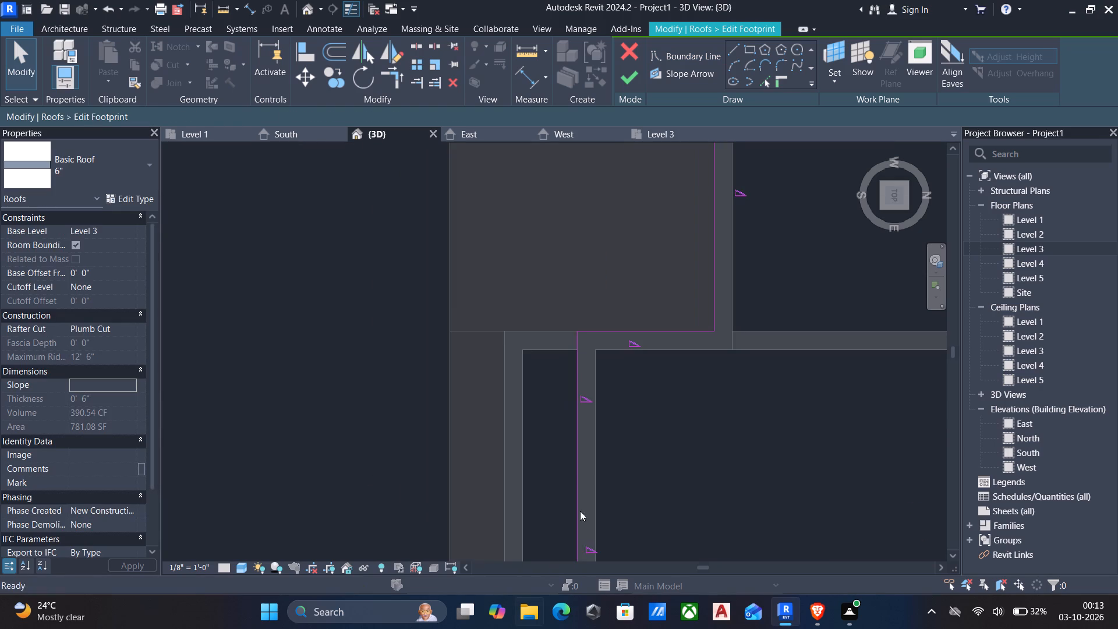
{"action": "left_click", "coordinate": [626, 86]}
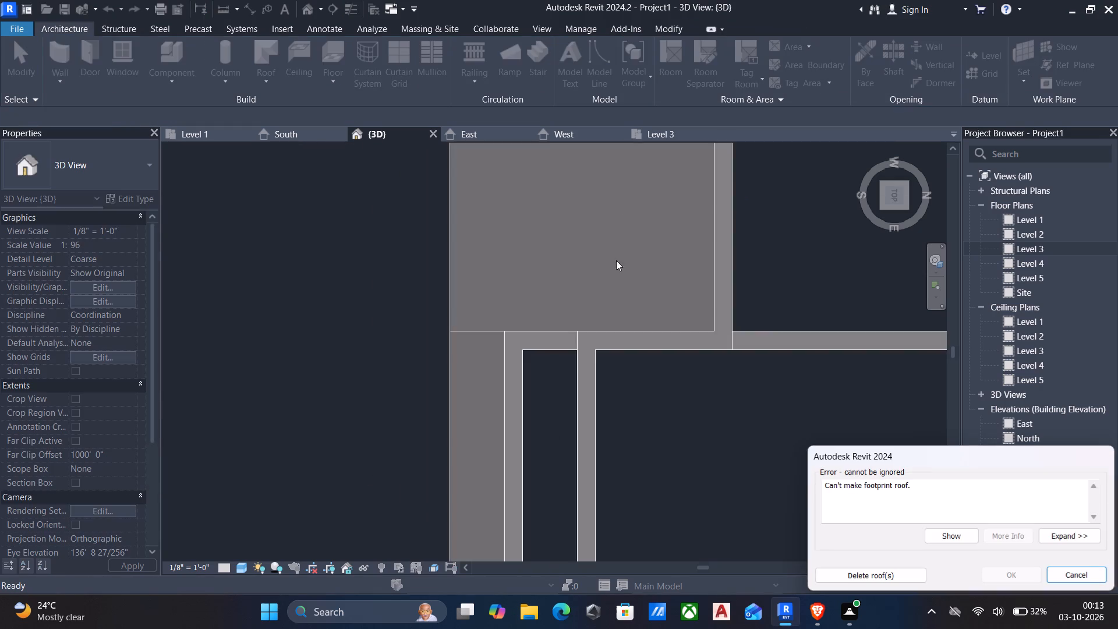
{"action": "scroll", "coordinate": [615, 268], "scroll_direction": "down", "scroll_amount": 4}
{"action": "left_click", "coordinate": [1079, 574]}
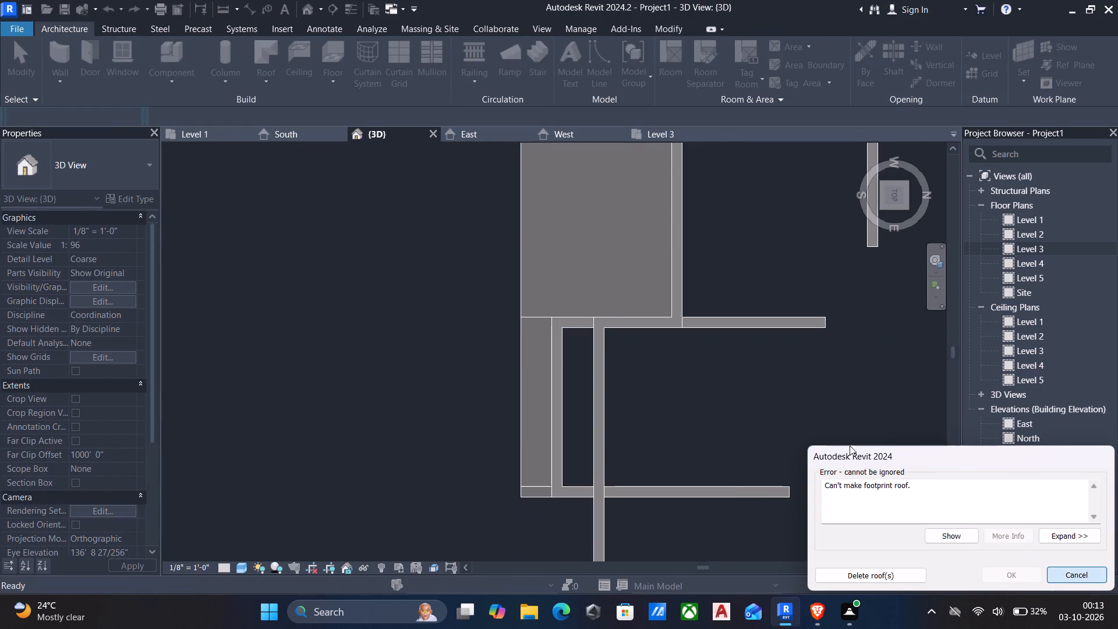
Delete the three short boundary segments along the main south wall's outer face behind the projection.
{"action": "scroll", "coordinate": [583, 448], "scroll_direction": "up", "scroll_amount": 4}
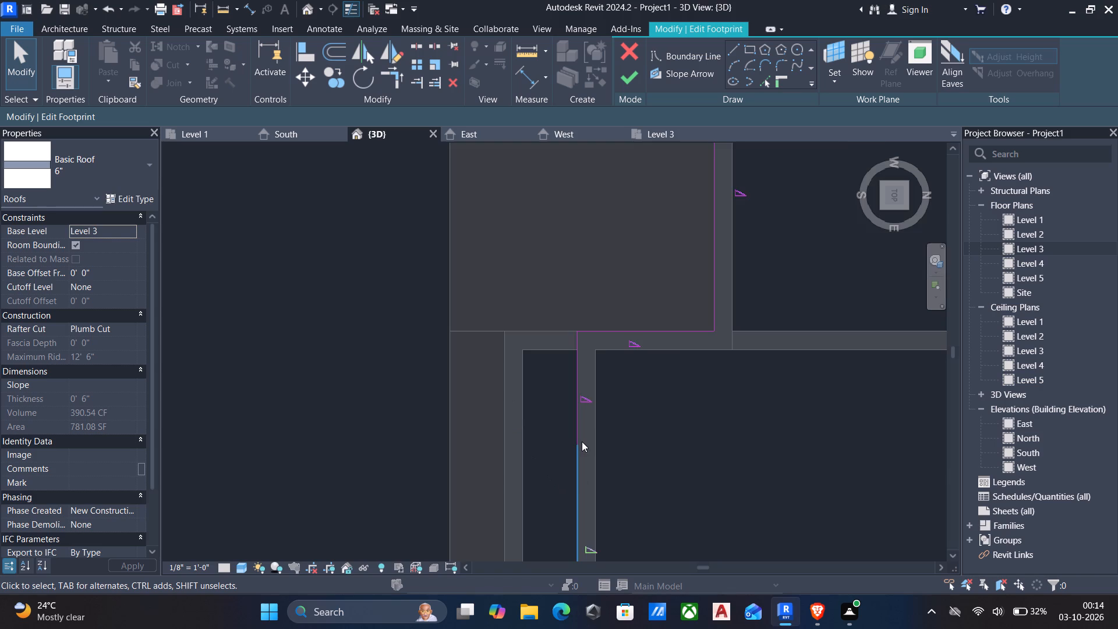
{"action": "scroll", "coordinate": [582, 441], "scroll_direction": "up", "scroll_amount": 7}
{"action": "scroll", "coordinate": [586, 461], "scroll_direction": "down", "scroll_amount": 10}
{"action": "middle_click_drag", "start_coordinate": [582, 455], "coordinate": [571, 415]}
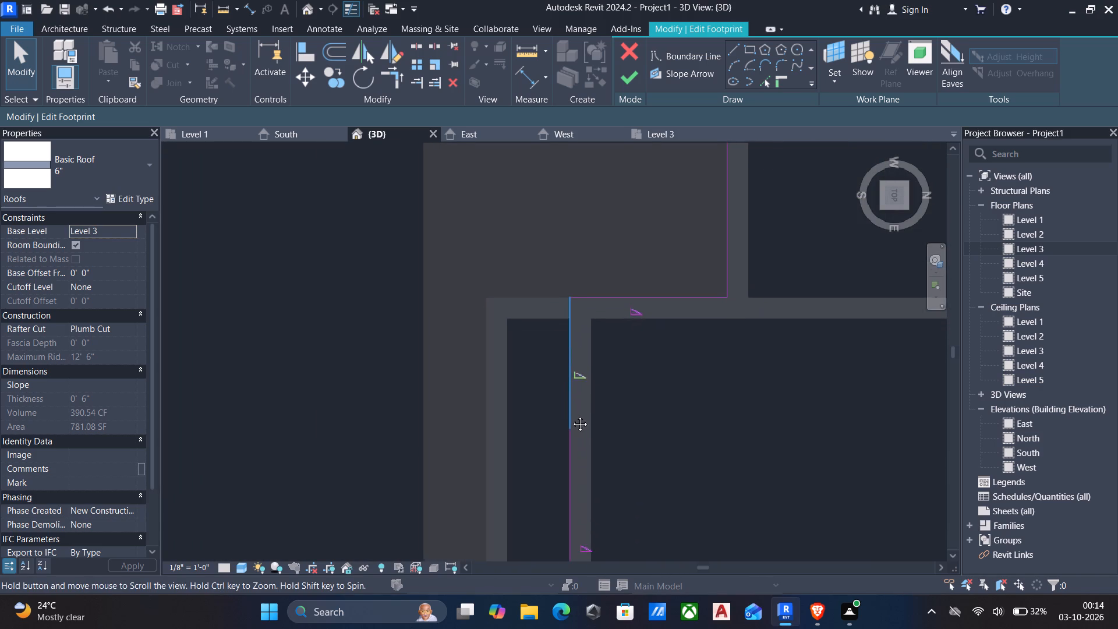
{"action": "middle_click_drag", "start_coordinate": [571, 415], "coordinate": [561, 379]}
{"action": "left_click_drag", "start_coordinate": [517, 221], "coordinate": [626, 330]}
{"action": "scroll", "coordinate": [597, 477], "scroll_direction": "down", "scroll_amount": 1}
{"action": "middle_click_drag", "start_coordinate": [597, 479], "coordinate": [626, 331]}
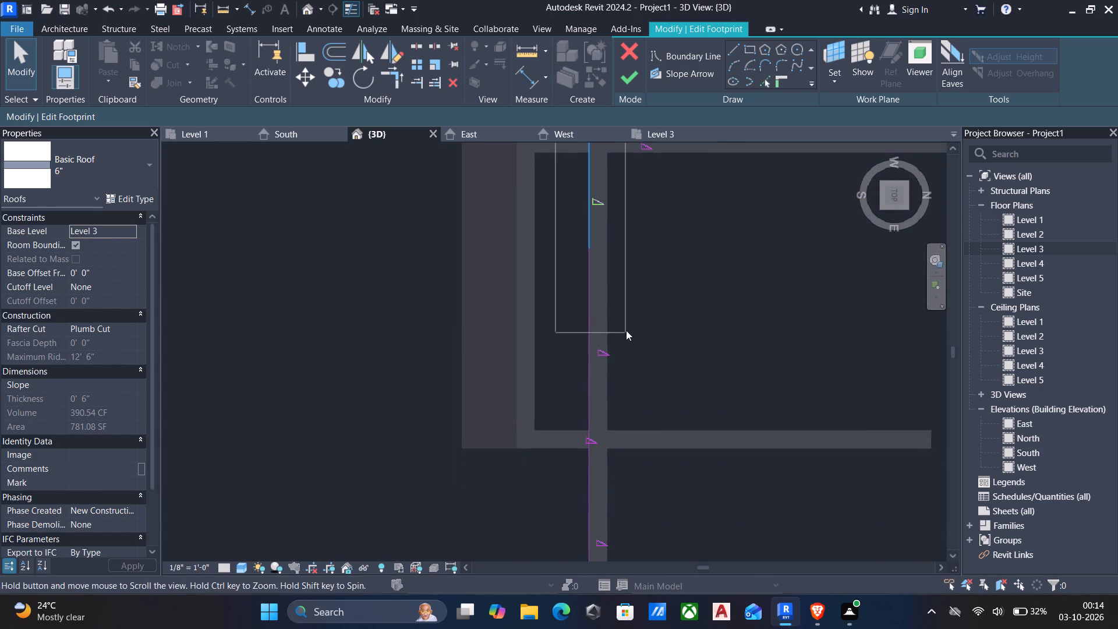
{"action": "left_click_drag", "start_coordinate": [626, 330], "coordinate": [632, 466]}
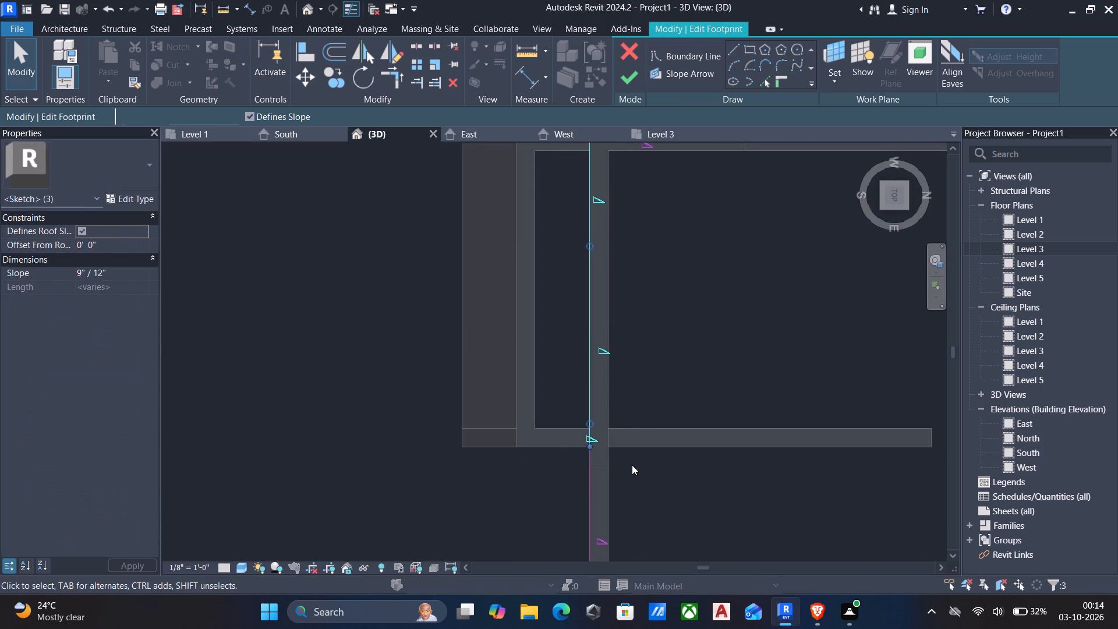
{"action": "middle_click_drag", "start_coordinate": [632, 468], "coordinate": [630, 557]}
{"action": "scroll", "coordinate": [630, 557], "scroll_direction": "up", "scroll_amount": 1}
{"action": "key", "text": "Delete"}
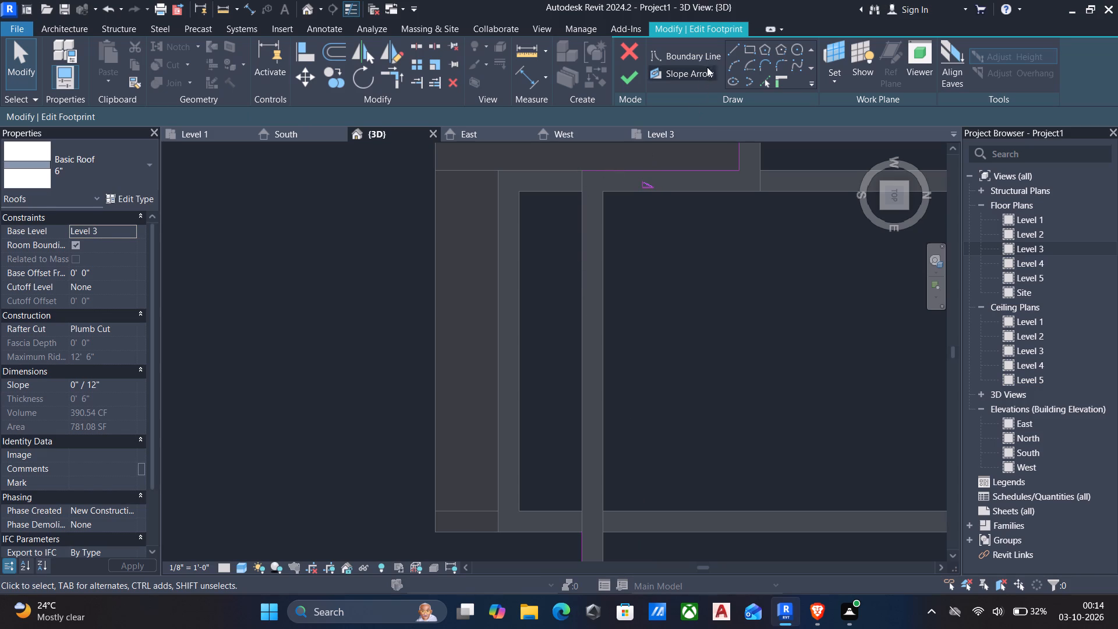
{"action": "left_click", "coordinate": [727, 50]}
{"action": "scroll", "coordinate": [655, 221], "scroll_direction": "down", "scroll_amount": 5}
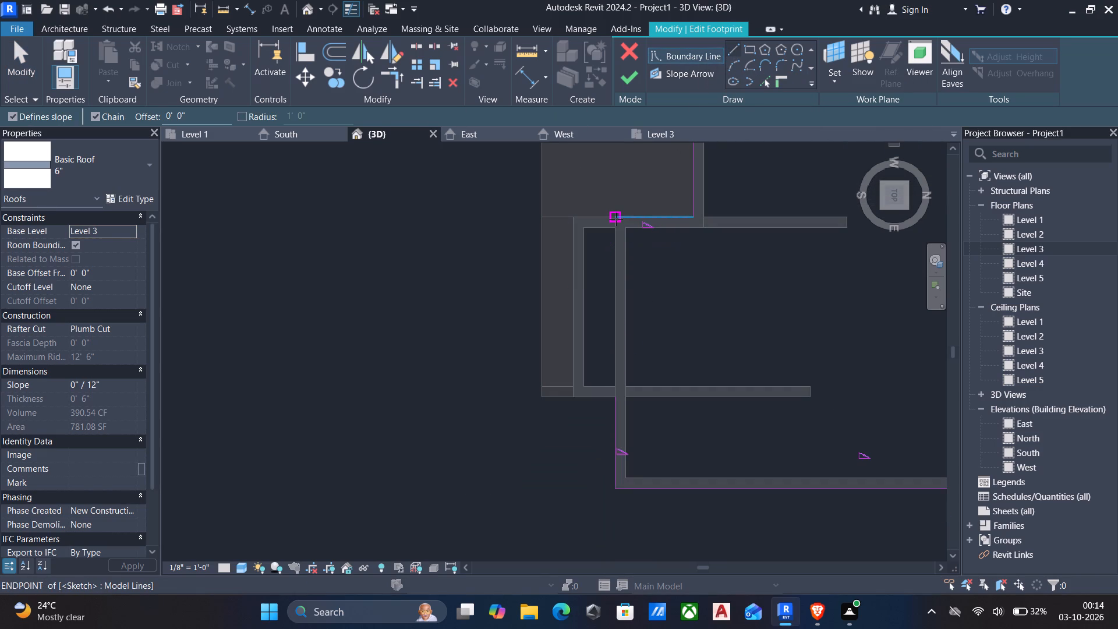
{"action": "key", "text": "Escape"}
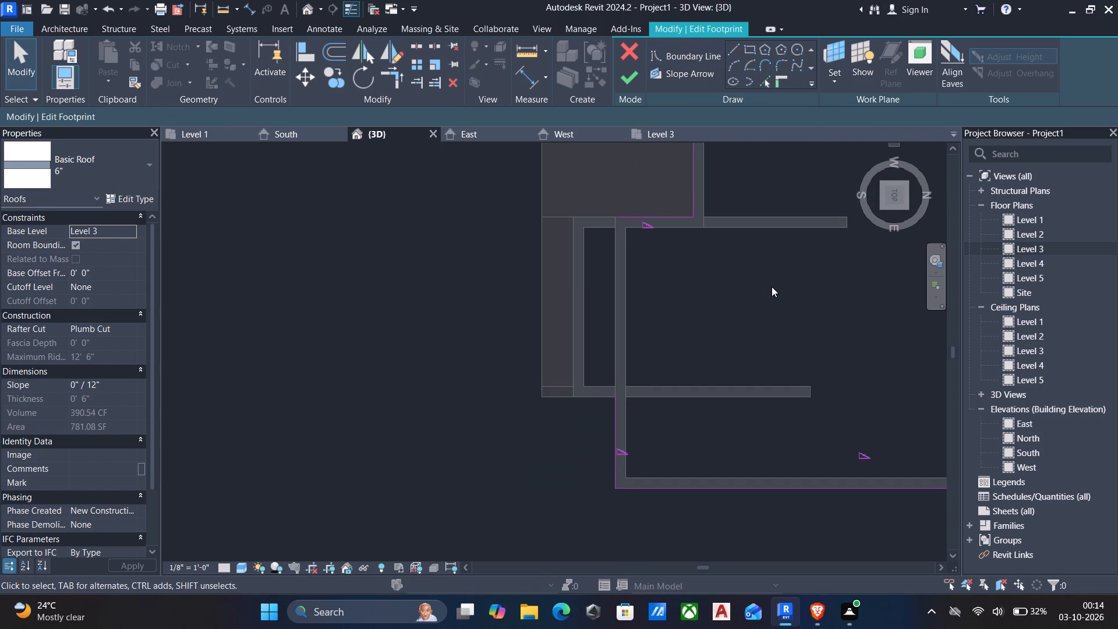
Trim/extend the west return boundary line and the main south wall boundary line to a corner, and finish the roof footprint.
{"action": "key", "text": "t"}
{"action": "key", "text": "r"}
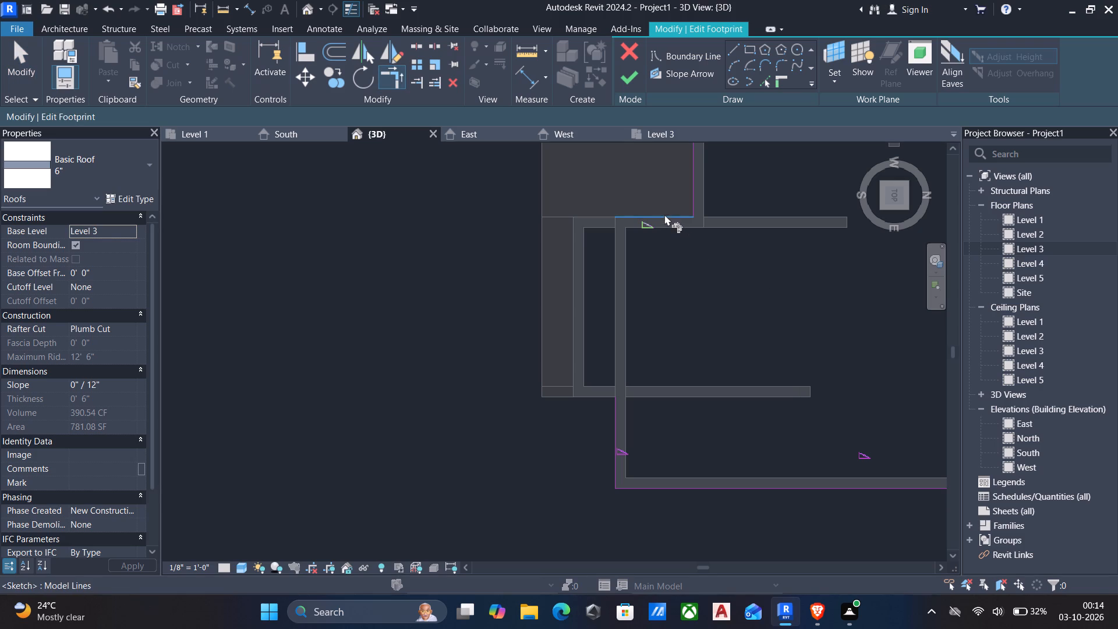
{"action": "left_click", "coordinate": [664, 214]}
{"action": "left_click", "coordinate": [614, 413]}
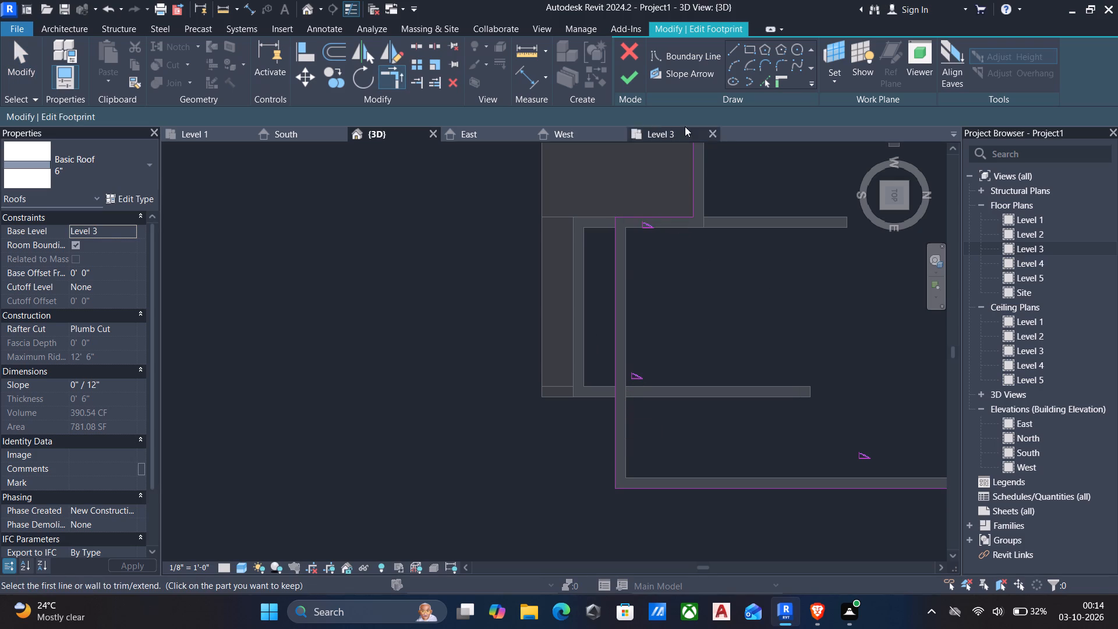
{"action": "left_click", "coordinate": [628, 76]}
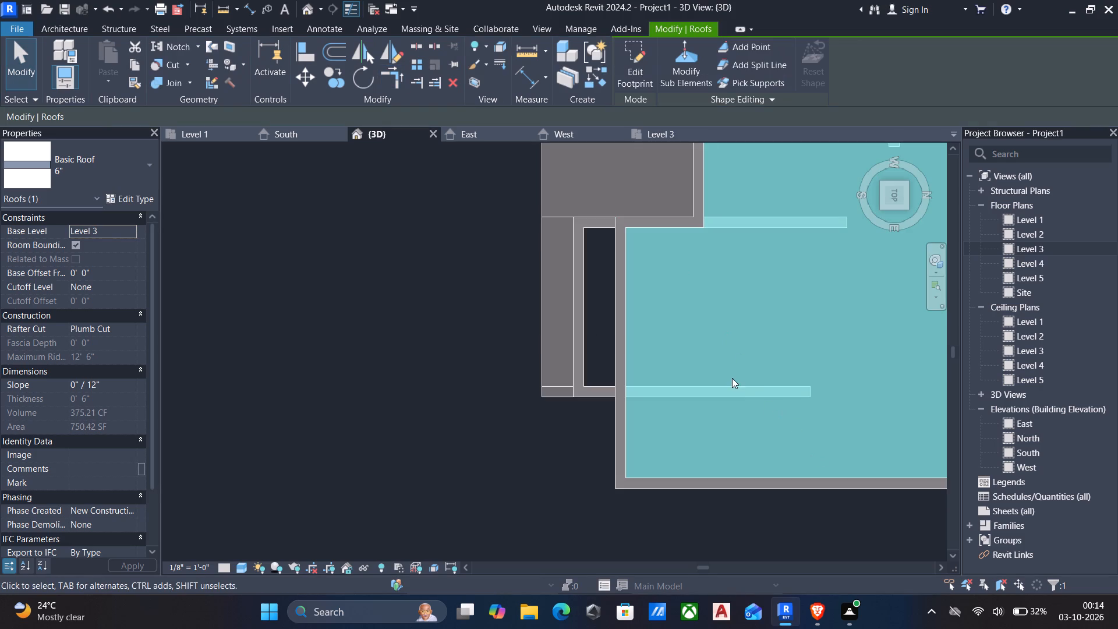
Examine the roof edge where the main south wall meets the front projection in an angled 3D view.
{"action": "scroll", "coordinate": [724, 385], "scroll_direction": "down", "scroll_amount": 2}
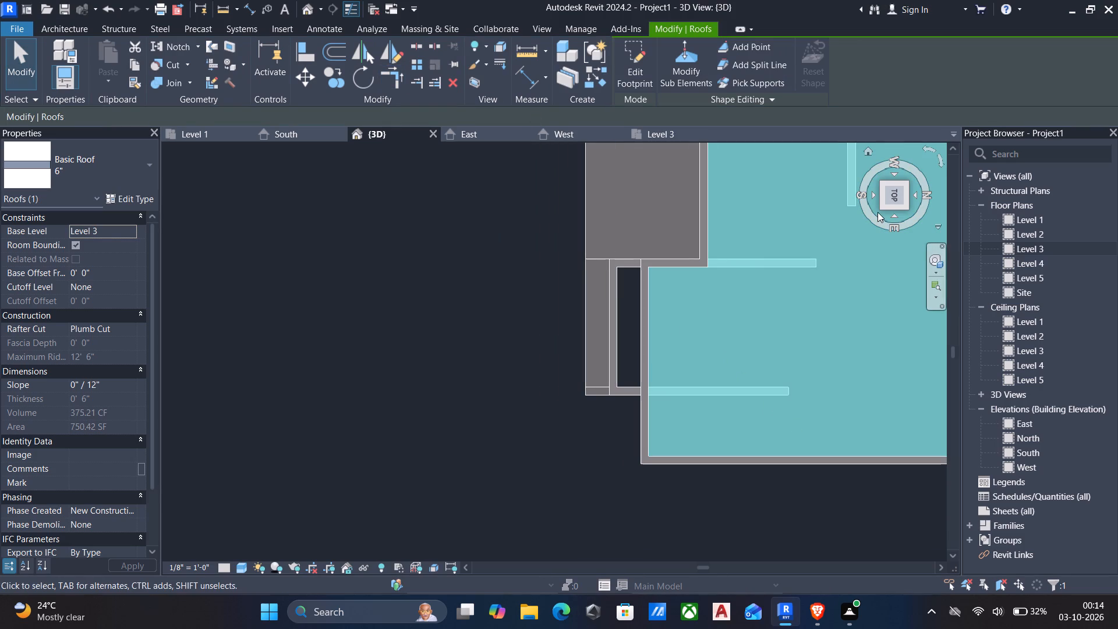
{"action": "left_click", "coordinate": [883, 209]}
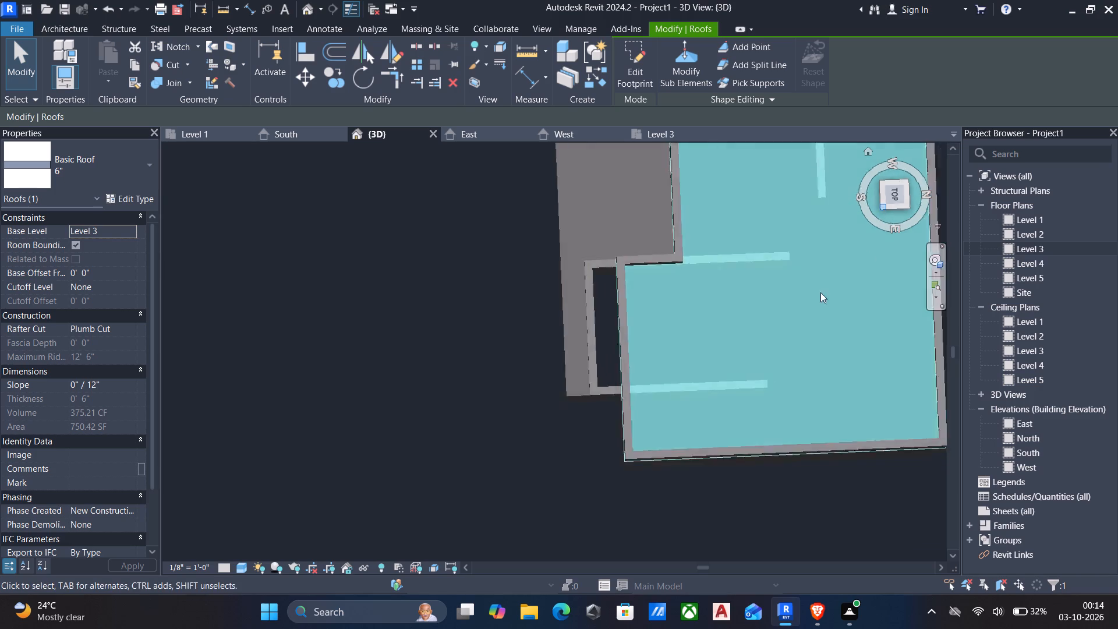
{"action": "scroll", "coordinate": [482, 440], "scroll_direction": "up", "scroll_amount": 5}
{"action": "middle_click_drag", "start_coordinate": [518, 400], "coordinate": [519, 400]}
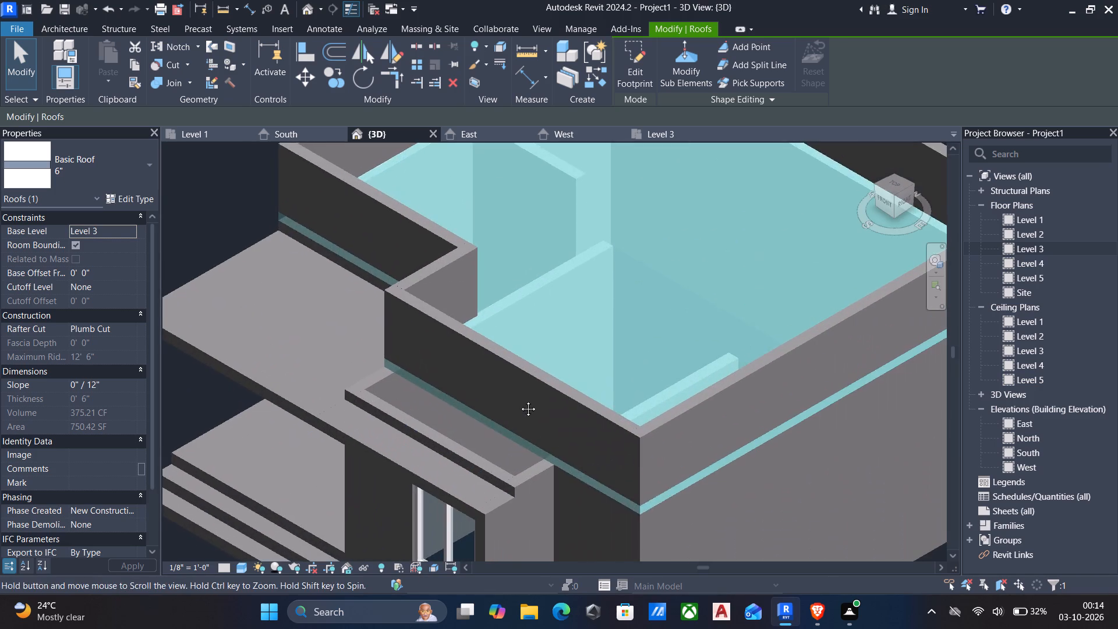
{"action": "middle_click_drag", "start_coordinate": [519, 400], "coordinate": [549, 354]}
{"action": "scroll", "coordinate": [491, 369], "scroll_direction": "up", "scroll_amount": 6}
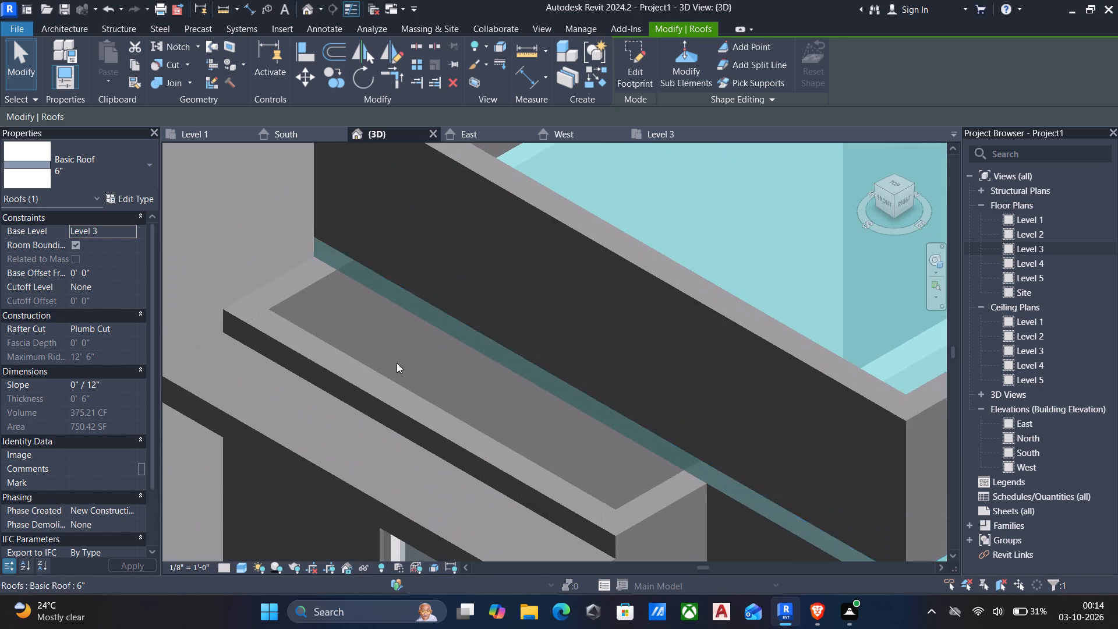
{"action": "scroll", "coordinate": [373, 363], "scroll_direction": "up", "scroll_amount": 5}
{"action": "scroll", "coordinate": [401, 383], "scroll_direction": "down", "scroll_amount": 5}
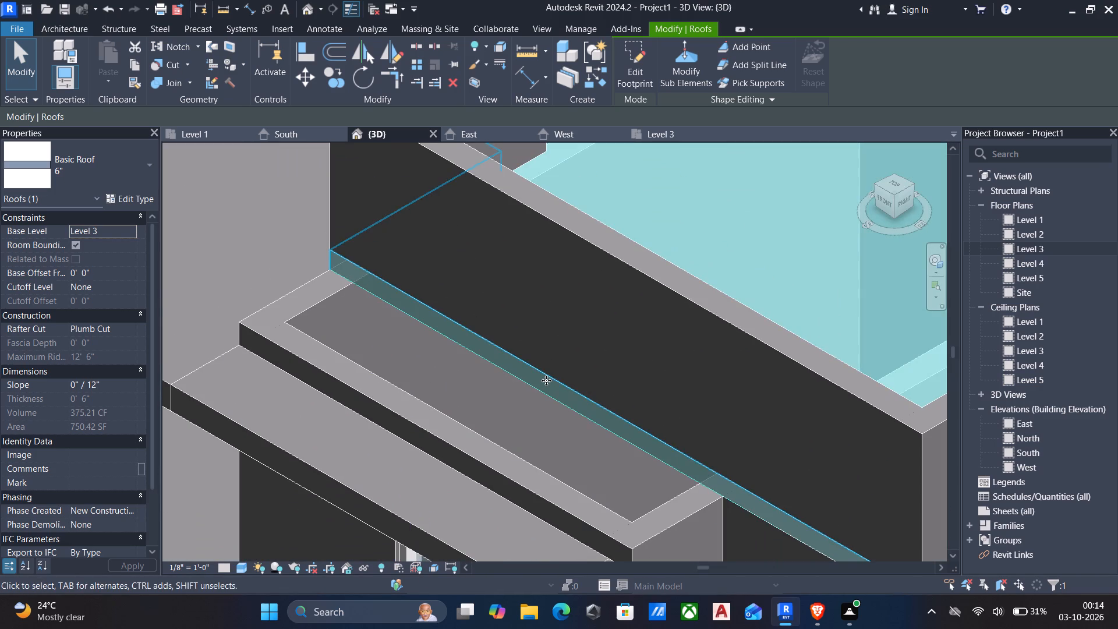
{"action": "scroll", "coordinate": [547, 380], "scroll_direction": "down", "scroll_amount": 5}
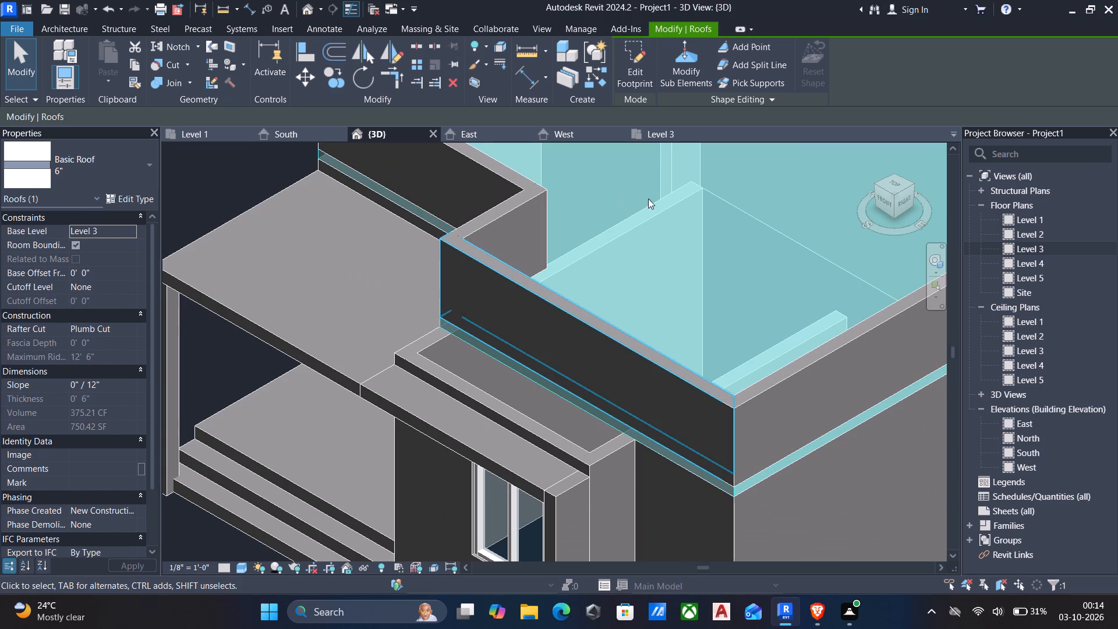
Edit the Level 3 roof footprint in top view and draw a boundary line about 5'-3" long along the front projection's south outer face.
{"action": "left_click", "coordinate": [632, 70]}
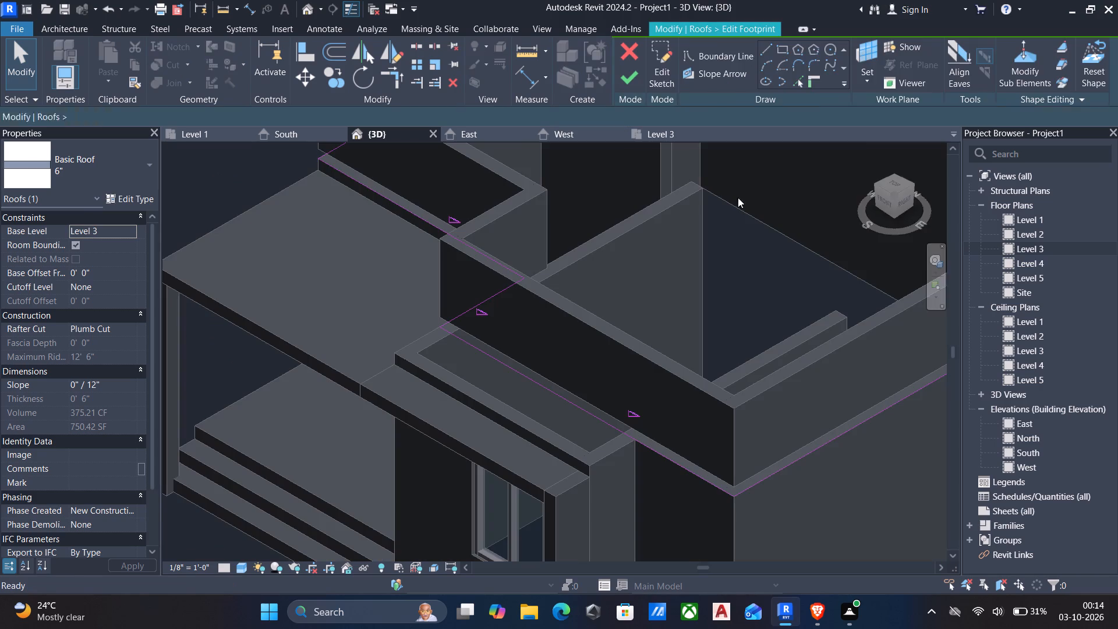
{"action": "left_click", "coordinate": [896, 181]}
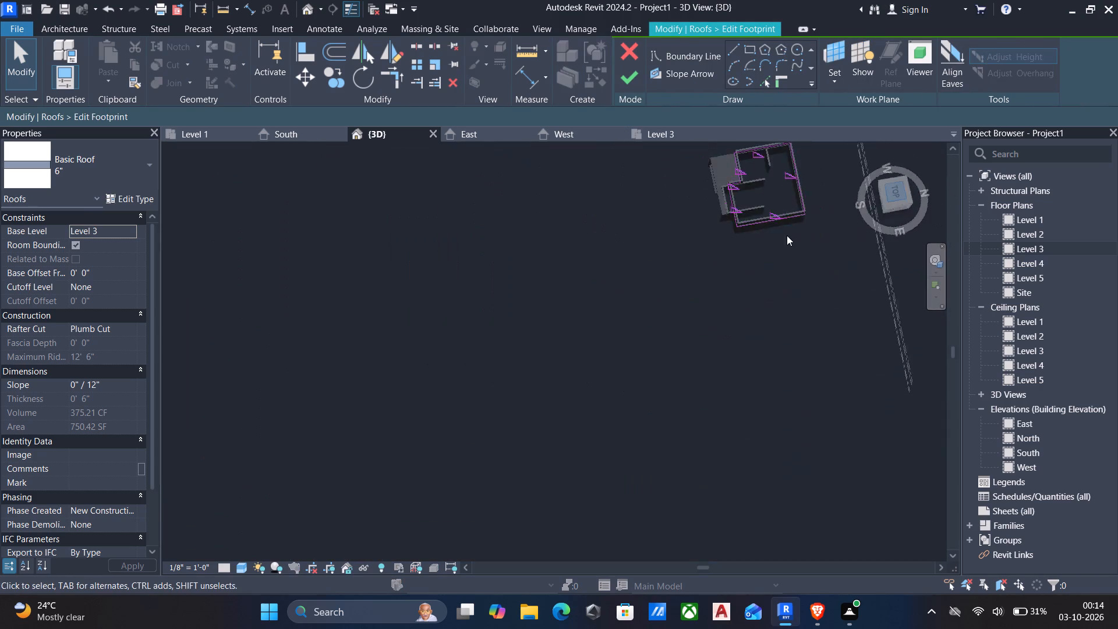
{"action": "scroll", "coordinate": [668, 282], "scroll_direction": "up", "scroll_amount": 4}
{"action": "scroll", "coordinate": [585, 335], "scroll_direction": "up", "scroll_amount": 5}
{"action": "scroll", "coordinate": [512, 377], "scroll_direction": "up", "scroll_amount": 5}
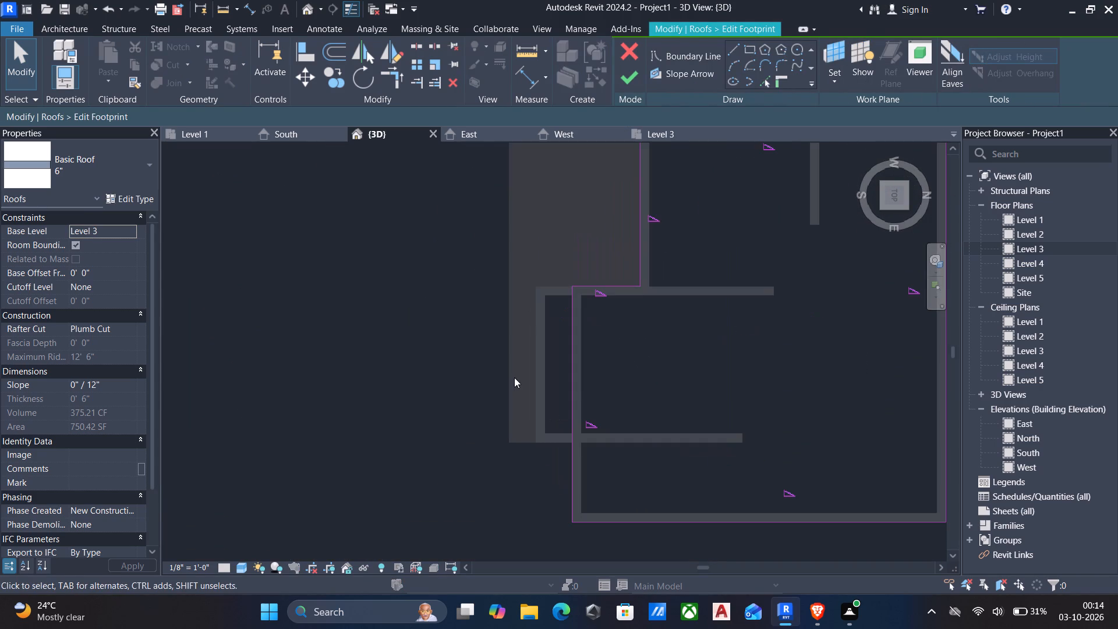
{"action": "left_click", "coordinate": [731, 57]}
{"action": "scroll", "coordinate": [528, 398], "scroll_direction": "up", "scroll_amount": 5}
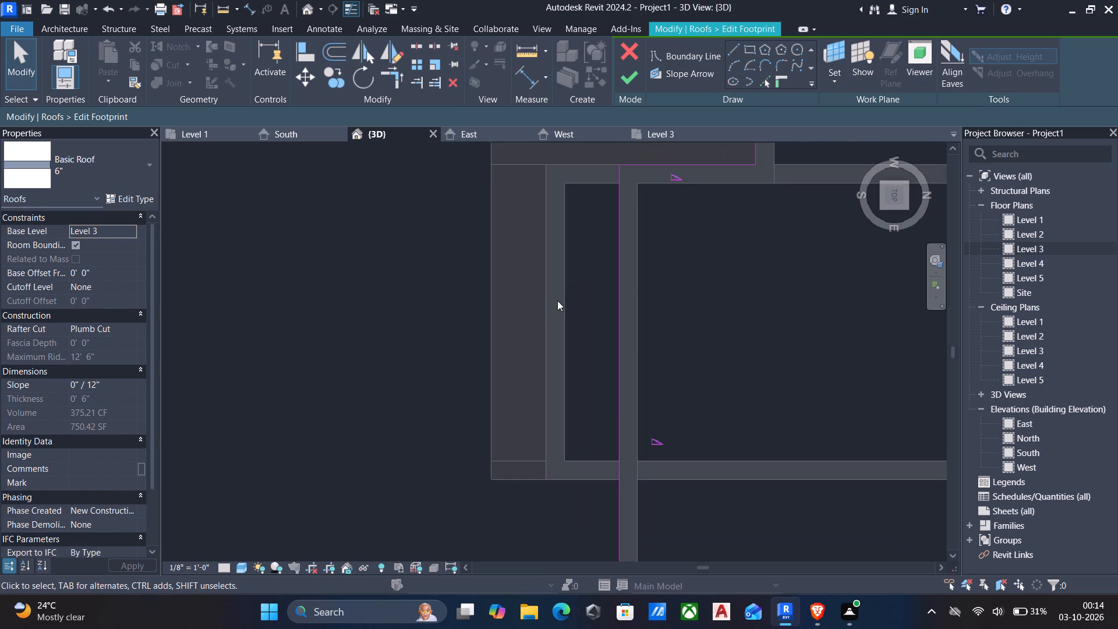
{"action": "left_click", "coordinate": [731, 48]}
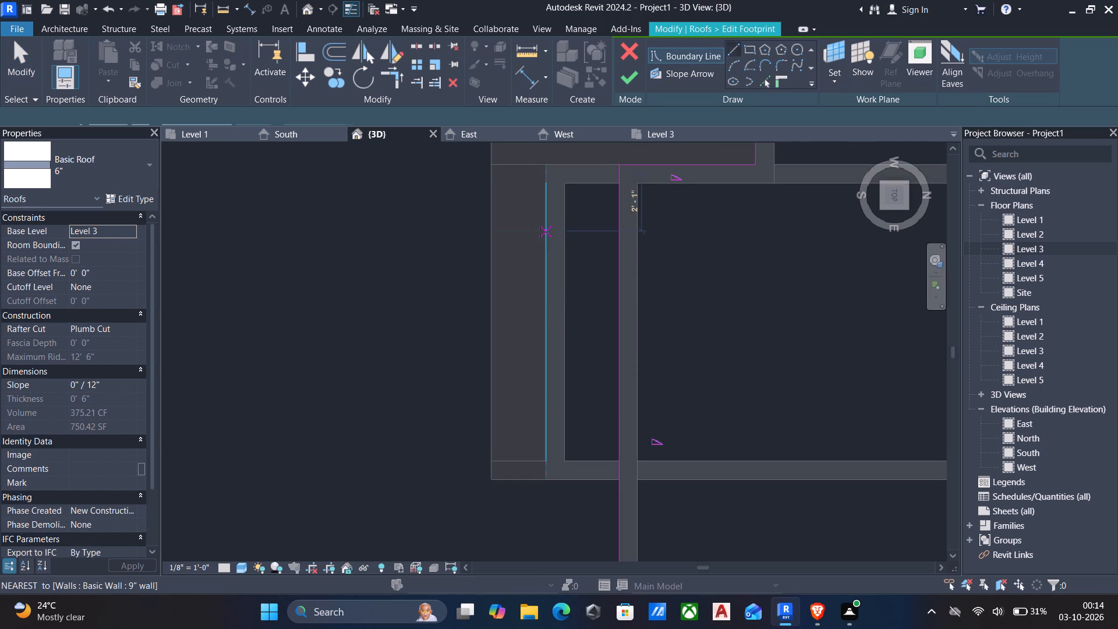
{"action": "left_click", "coordinate": [541, 232]}
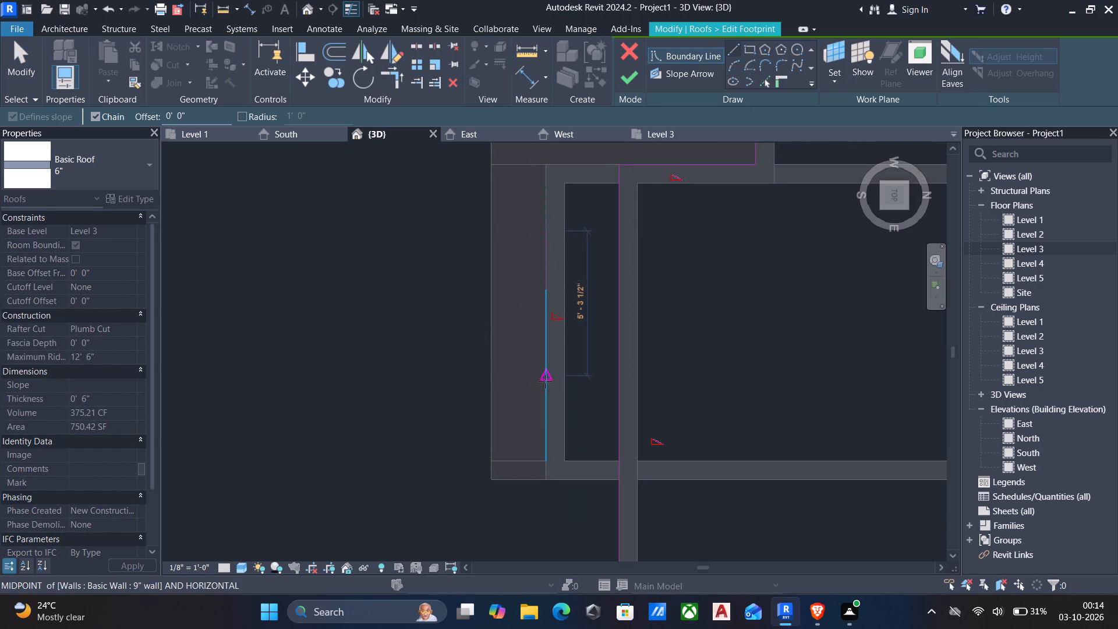
{"action": "left_click", "coordinate": [545, 382]}
{"action": "scroll", "coordinate": [582, 502], "scroll_direction": "up", "scroll_amount": 5}
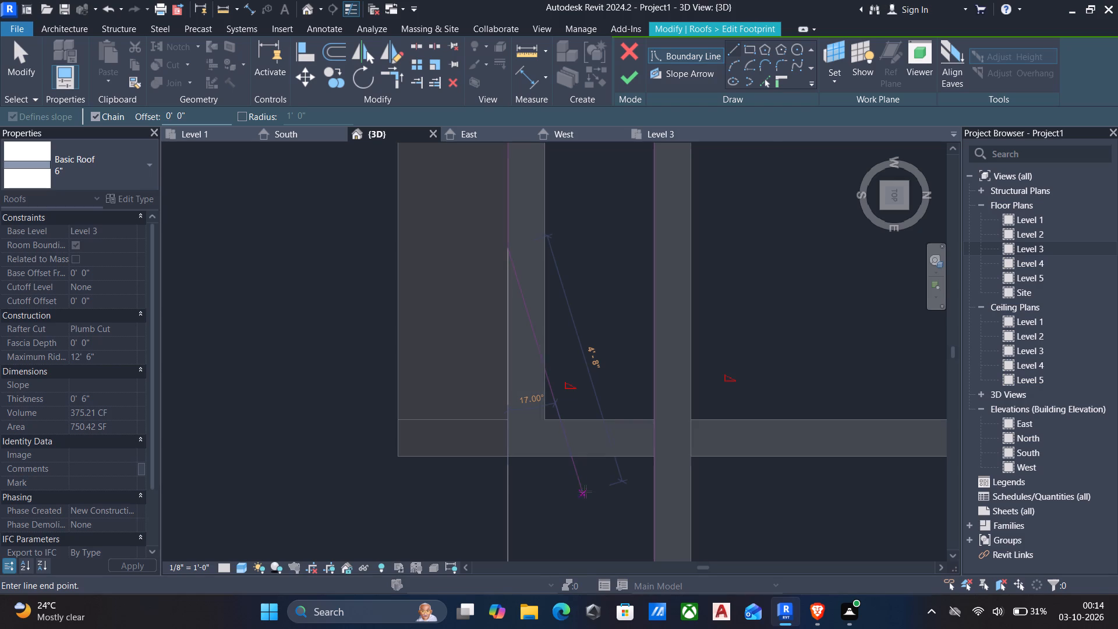
{"action": "key", "text": "Escape"}
Draw a short boundary segment along the outer face of the front projection's east wall.
{"action": "scroll", "coordinate": [585, 492], "scroll_direction": "up", "scroll_amount": 5}
{"action": "left_click", "coordinate": [668, 427]}
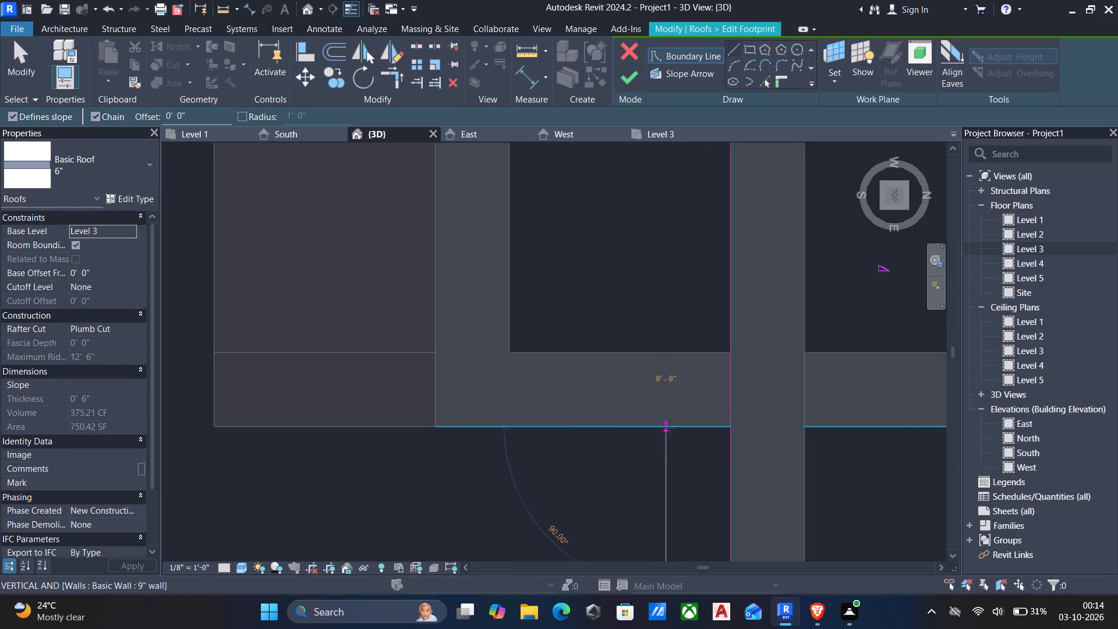
{"action": "left_click", "coordinate": [537, 428]}
{"action": "key", "text": "Escape"}
Draw a short boundary segment along the outer face of the front projection's west wall.
{"action": "scroll", "coordinate": [533, 426], "scroll_direction": "down", "scroll_amount": 6}
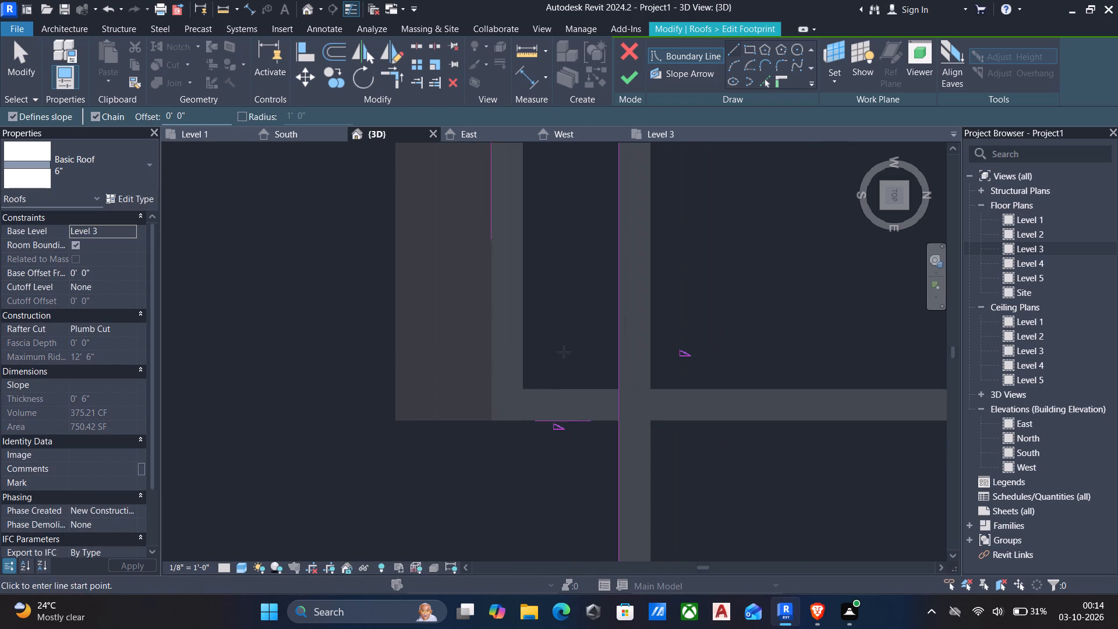
{"action": "middle_click_drag", "start_coordinate": [566, 354], "coordinate": [548, 578]}
{"action": "scroll", "coordinate": [558, 376], "scroll_direction": "down", "scroll_amount": 3}
{"action": "middle_click_drag", "start_coordinate": [558, 388], "coordinate": [535, 559]}
{"action": "scroll", "coordinate": [532, 406], "scroll_direction": "up", "scroll_amount": 6}
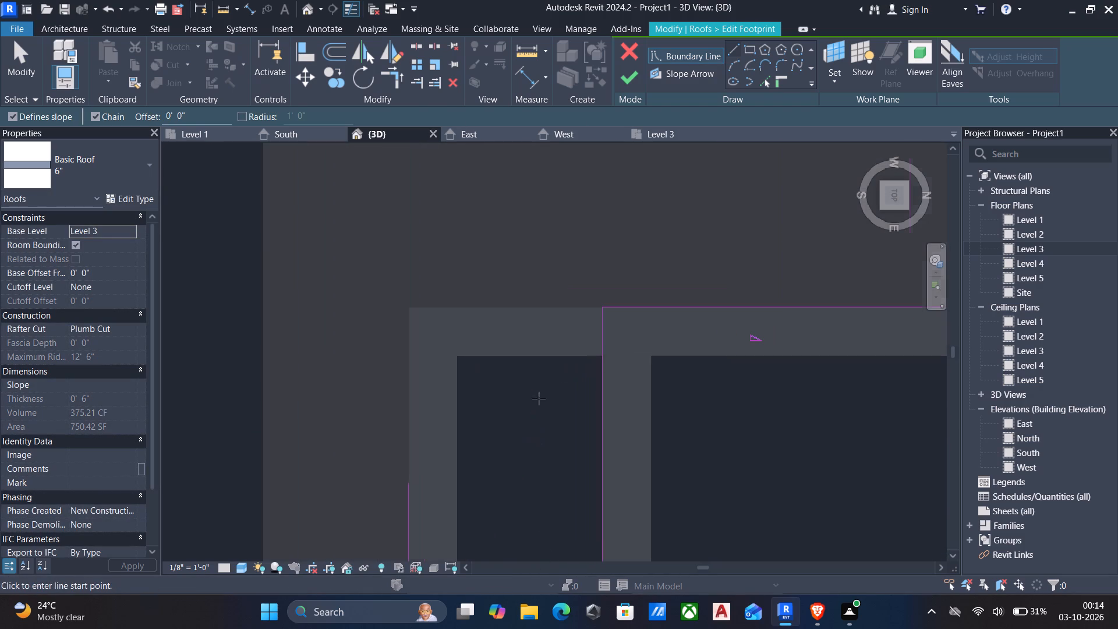
{"action": "scroll", "coordinate": [546, 337], "scroll_direction": "up", "scroll_amount": 5}
{"action": "left_click", "coordinate": [556, 282]}
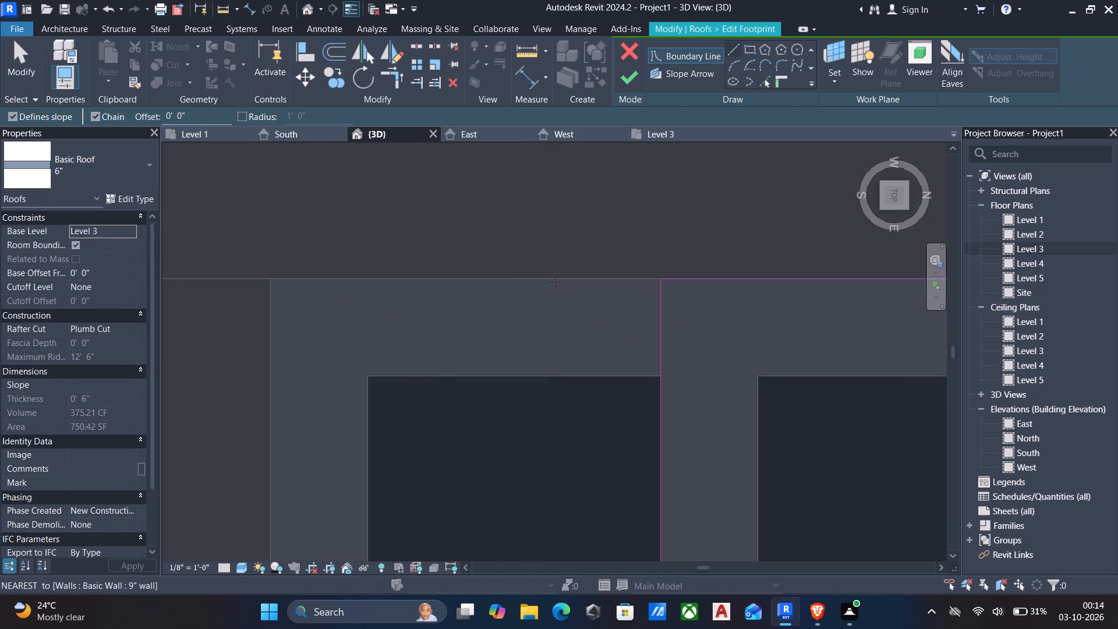
{"action": "left_click", "coordinate": [415, 278]}
{"action": "key", "text": "Escape"}
Delete the long boundary line along the main south wall's outer face behind the projection.
{"action": "scroll", "coordinate": [427, 302], "scroll_direction": "down", "scroll_amount": 4}
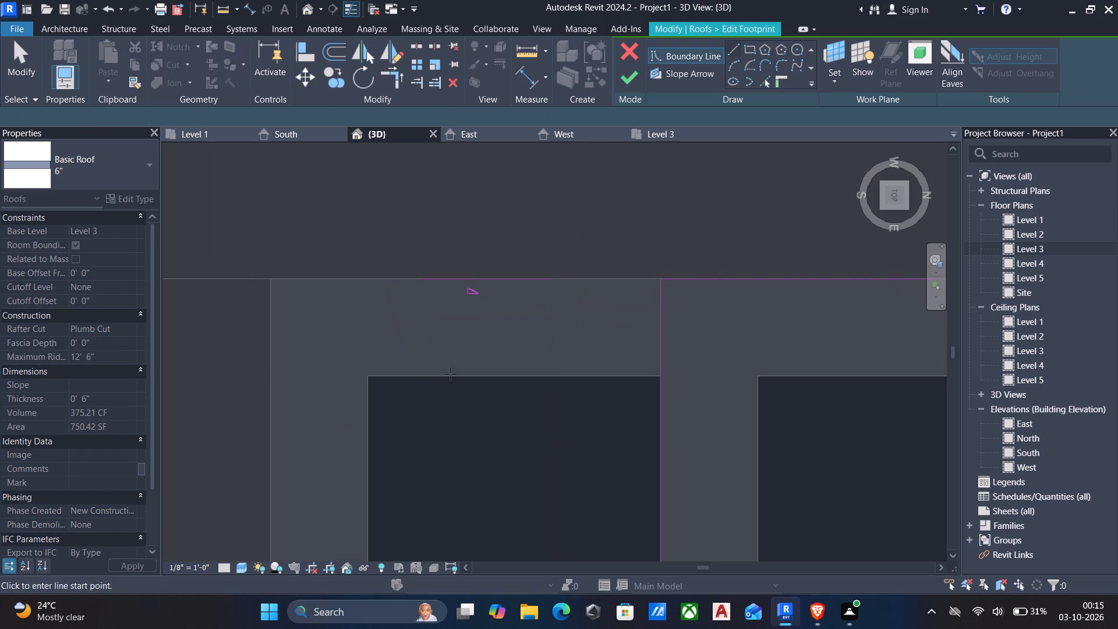
{"action": "scroll", "coordinate": [450, 374], "scroll_direction": "down", "scroll_amount": 2}
{"action": "middle_click_drag", "start_coordinate": [454, 384], "coordinate": [476, 320]}
{"action": "scroll", "coordinate": [478, 313], "scroll_direction": "up", "scroll_amount": 1}
{"action": "key", "text": "Escape"}
{"action": "left_click_drag", "start_coordinate": [609, 428], "coordinate": [477, 379]}
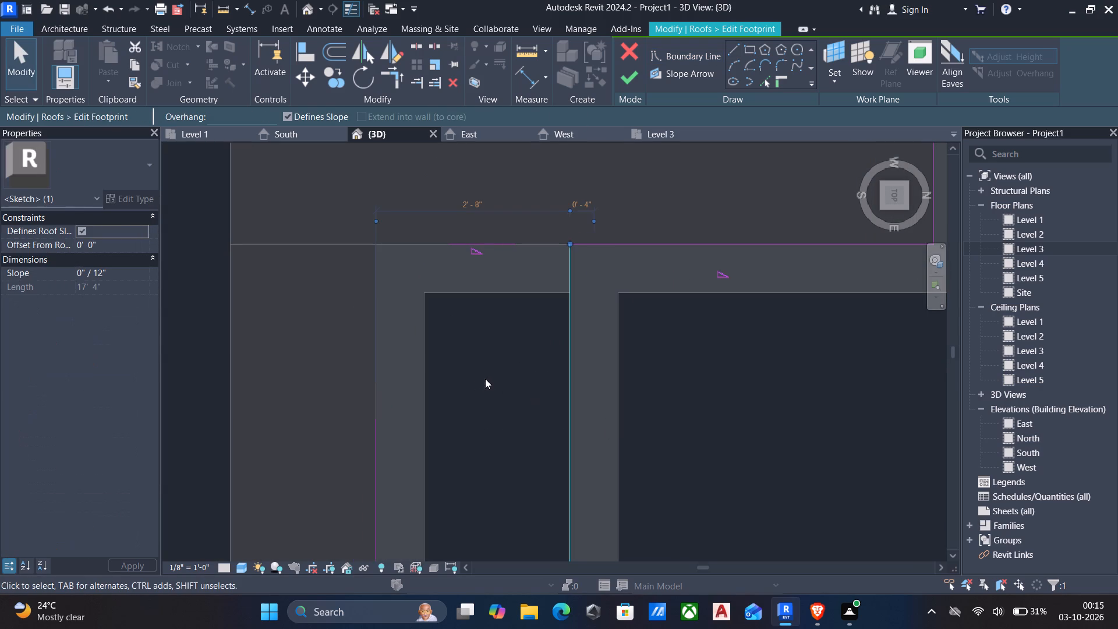
{"action": "key", "text": "Delete"}
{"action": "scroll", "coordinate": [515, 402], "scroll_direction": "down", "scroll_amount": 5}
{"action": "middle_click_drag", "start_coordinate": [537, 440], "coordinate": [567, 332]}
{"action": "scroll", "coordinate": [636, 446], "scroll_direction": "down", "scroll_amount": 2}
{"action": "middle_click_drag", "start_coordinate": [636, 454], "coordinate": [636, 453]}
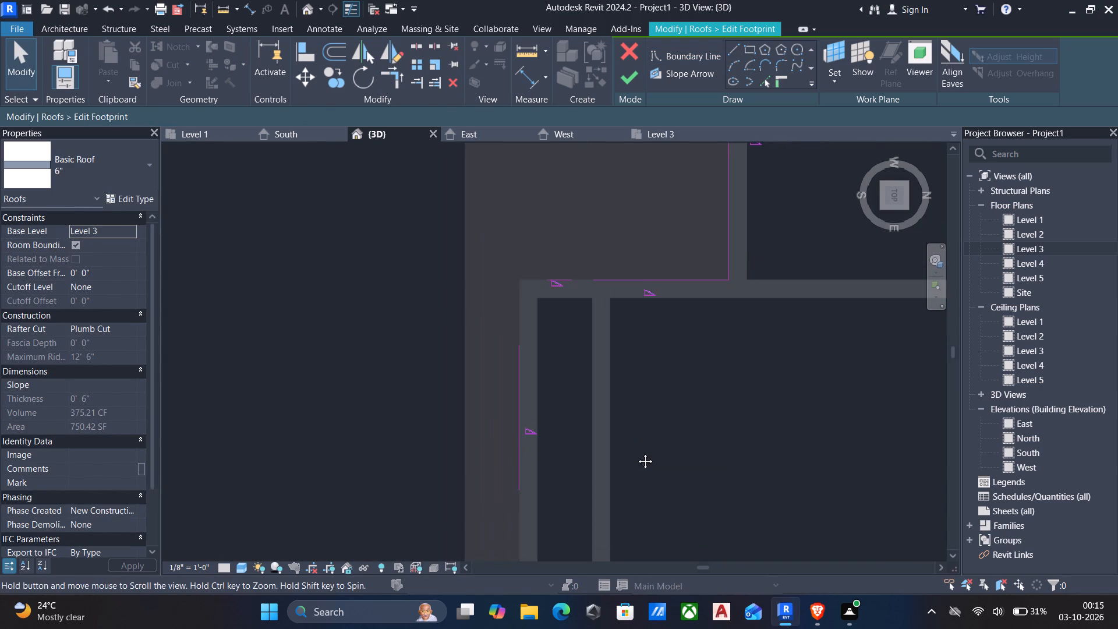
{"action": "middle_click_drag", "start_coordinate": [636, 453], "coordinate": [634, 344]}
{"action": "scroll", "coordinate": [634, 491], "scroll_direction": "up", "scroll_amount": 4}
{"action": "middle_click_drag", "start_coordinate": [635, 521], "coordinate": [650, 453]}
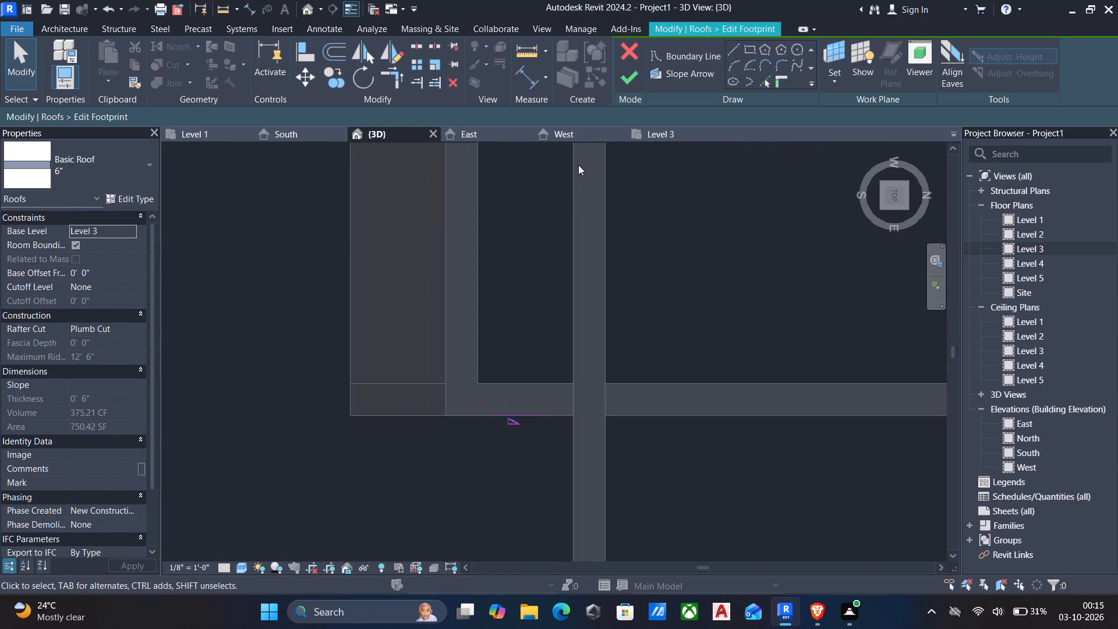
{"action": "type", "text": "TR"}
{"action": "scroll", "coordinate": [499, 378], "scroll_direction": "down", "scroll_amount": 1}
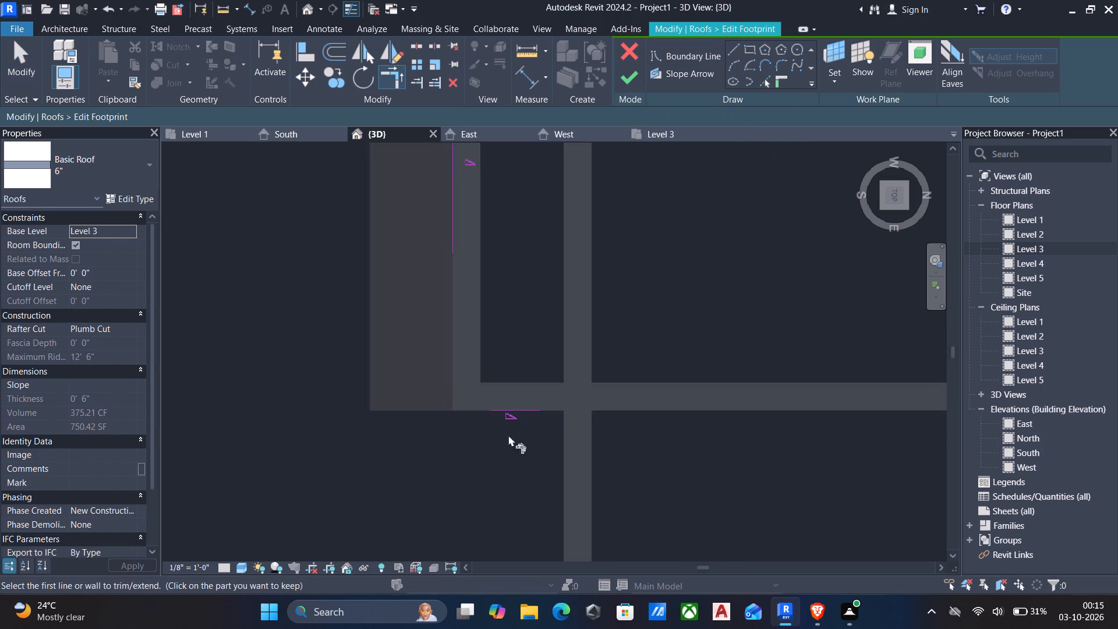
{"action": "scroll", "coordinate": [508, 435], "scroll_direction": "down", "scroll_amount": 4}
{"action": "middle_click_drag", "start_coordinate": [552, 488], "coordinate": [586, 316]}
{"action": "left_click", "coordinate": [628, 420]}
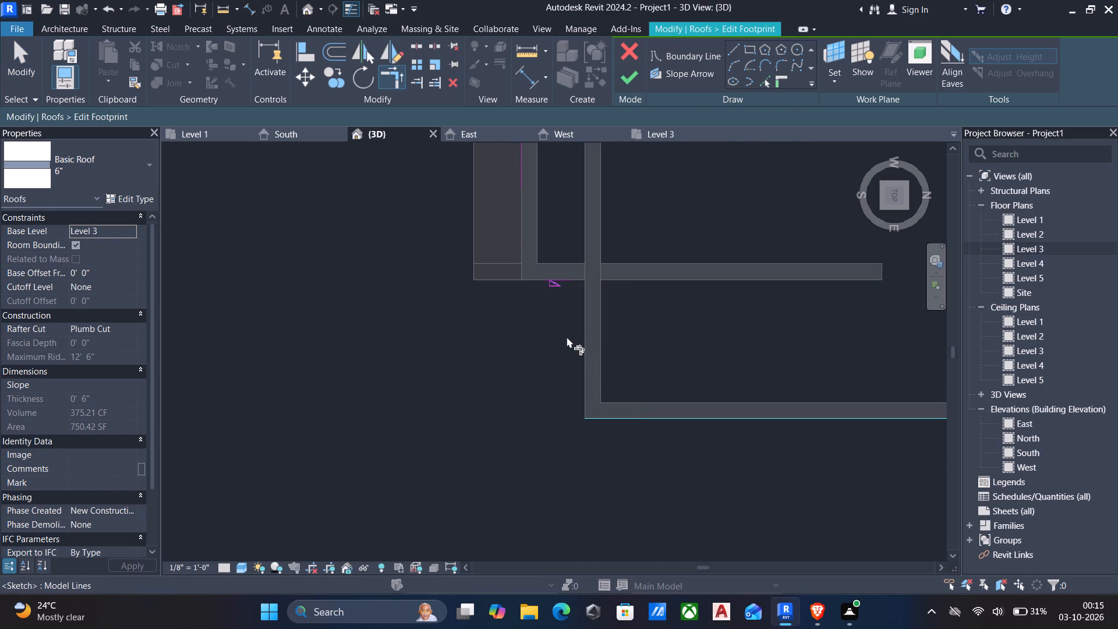
Draw a boundary segment about 2'-3" long along the main south wall's outer face, east of the projection.
{"action": "left_click", "coordinate": [732, 47]}
{"action": "scroll", "coordinate": [590, 291], "scroll_direction": "up", "scroll_amount": 5}
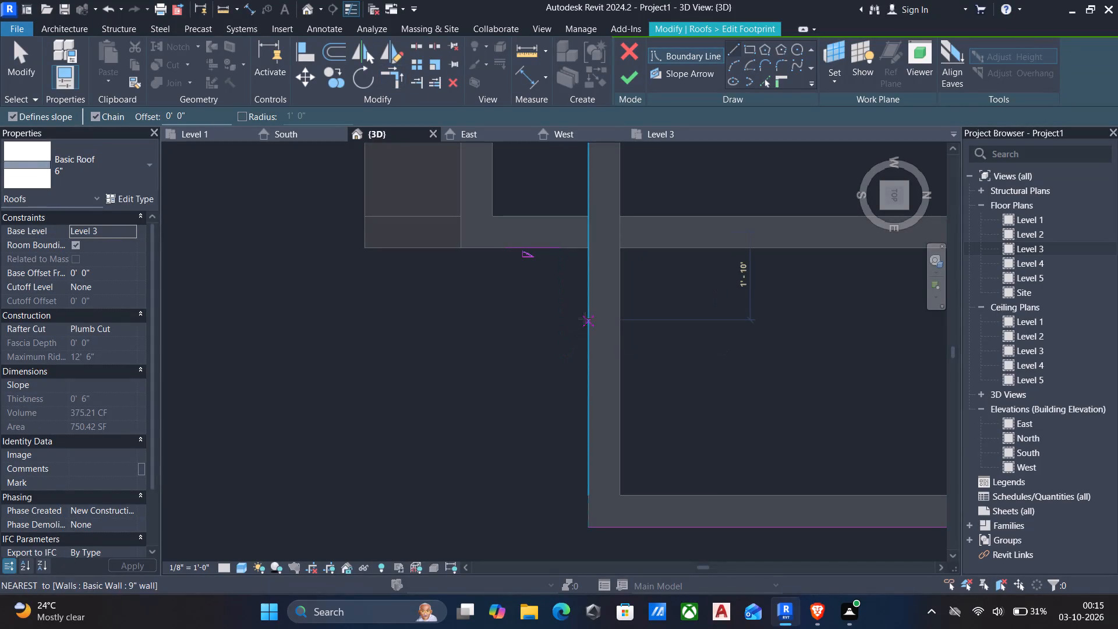
{"action": "left_click_drag", "start_coordinate": [585, 316], "coordinate": [592, 310]}
{"action": "left_click", "coordinate": [589, 423]}
{"action": "key", "text": "F1"}
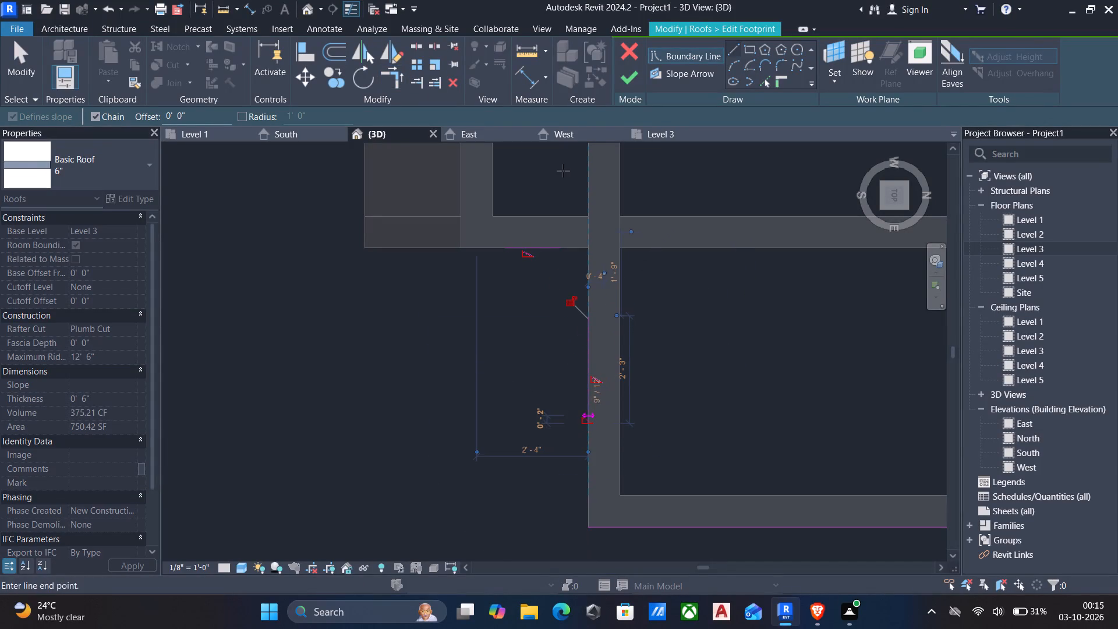
{"action": "key", "text": "F1"}
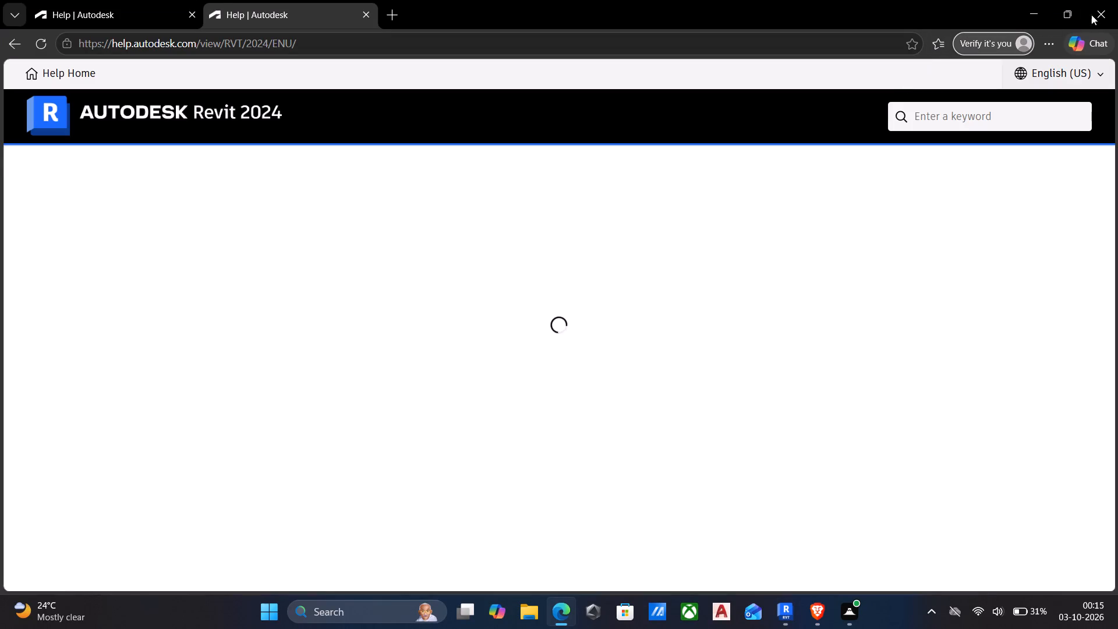
{"action": "left_click", "coordinate": [1117, 1]}
{"action": "scroll", "coordinate": [1010, 102], "scroll_direction": "down", "scroll_amount": 4}
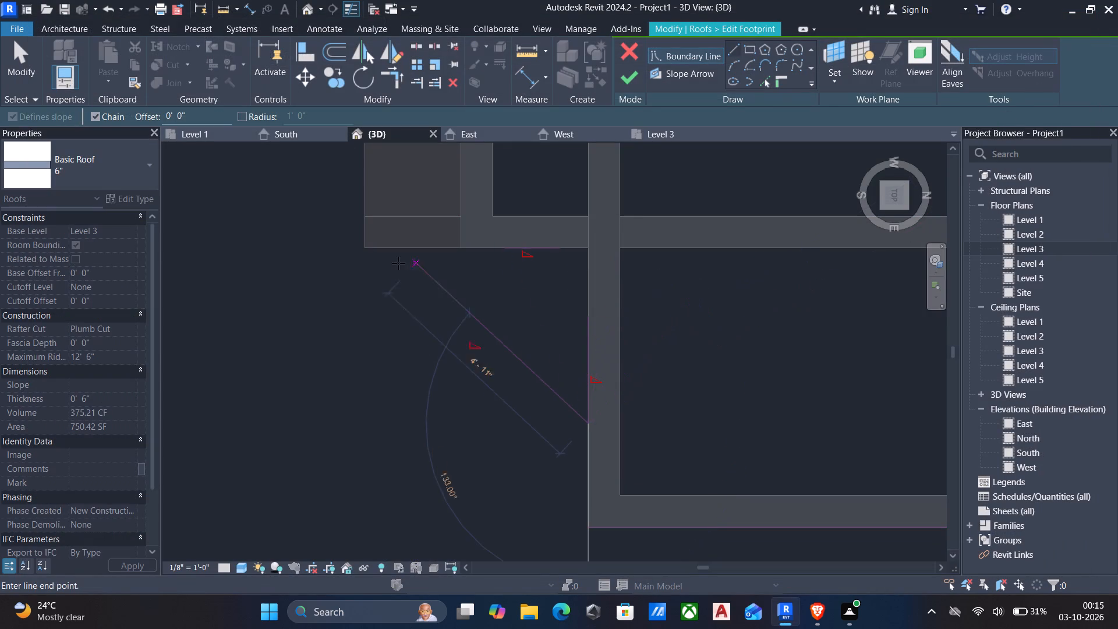
{"action": "key", "text": "Escape"}
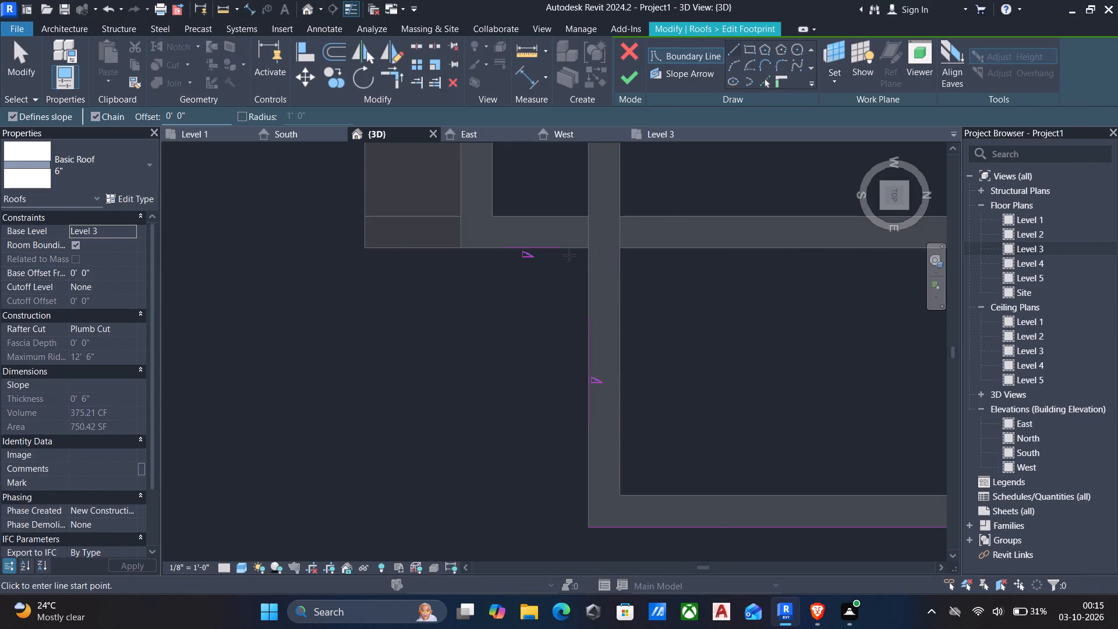
Trim/extend the new main south wall segment to corners with the projection's east segment and the building's east boundary line.
{"action": "key", "text": "t"}
{"action": "key", "text": "r"}
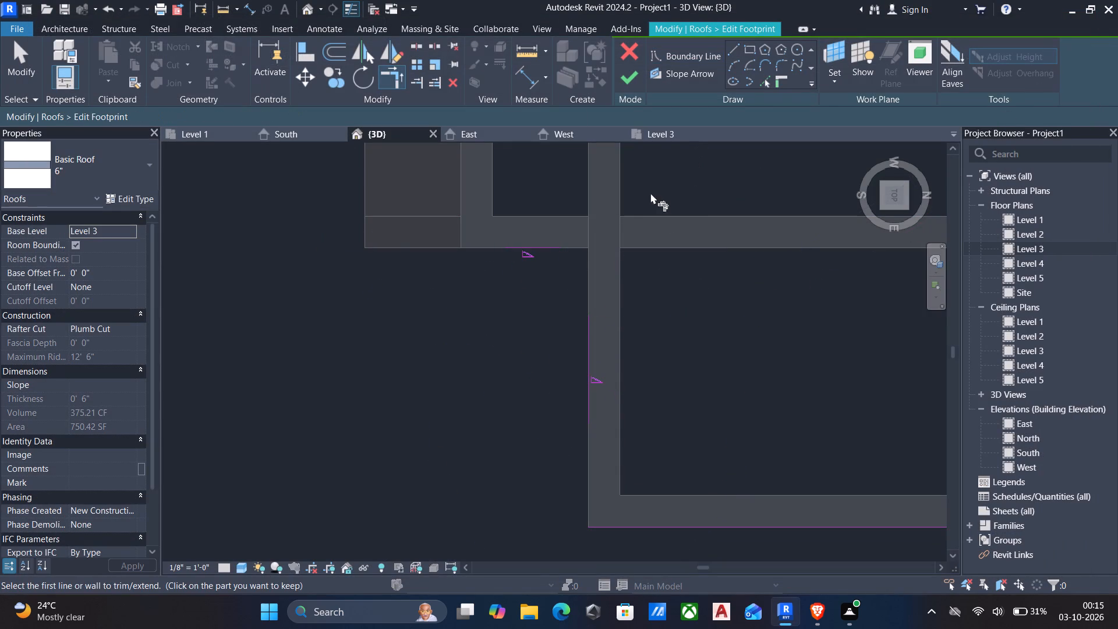
{"action": "left_click_drag", "start_coordinate": [541, 247], "coordinate": [567, 304]}
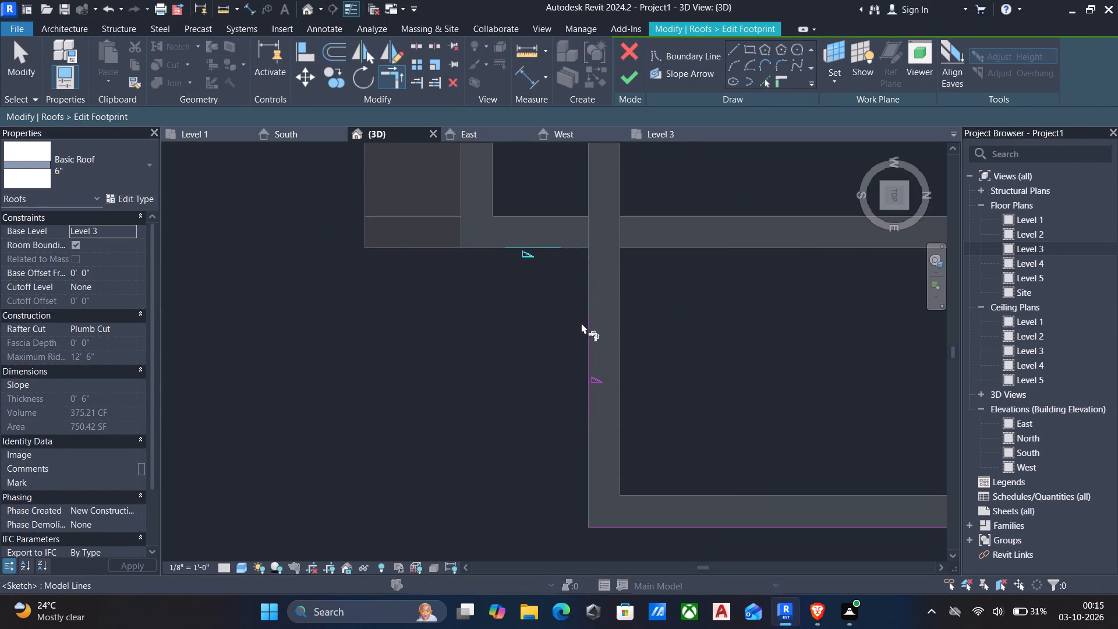
{"action": "left_click", "coordinate": [585, 334]}
{"action": "scroll", "coordinate": [574, 386], "scroll_direction": "down", "scroll_amount": 2}
{"action": "middle_click_drag", "start_coordinate": [576, 395], "coordinate": [574, 291]}
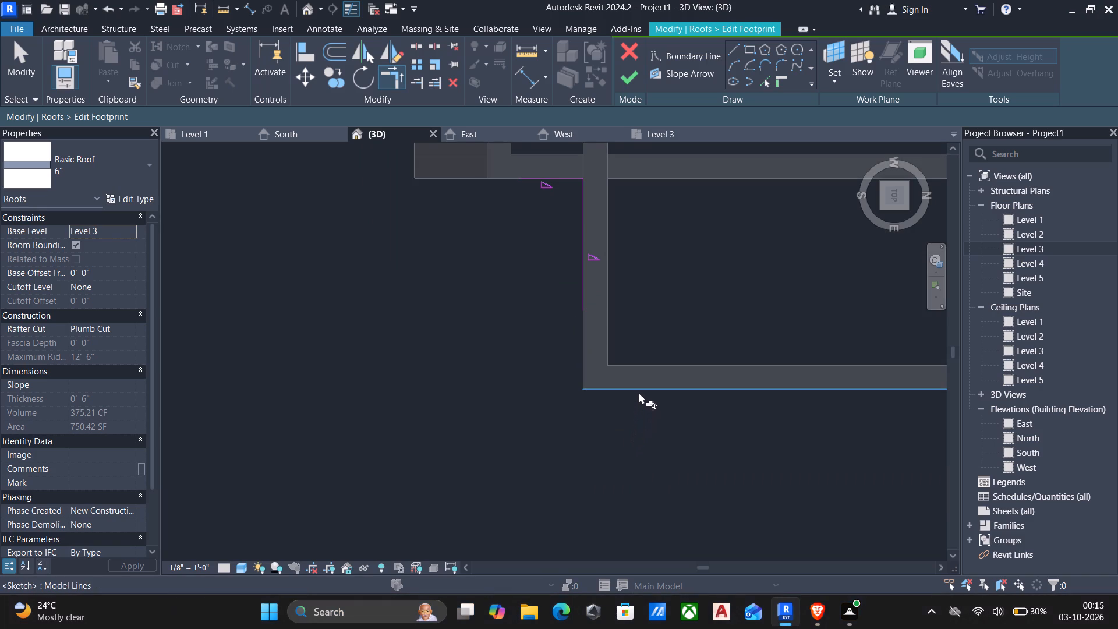
{"action": "left_click", "coordinate": [639, 392]}
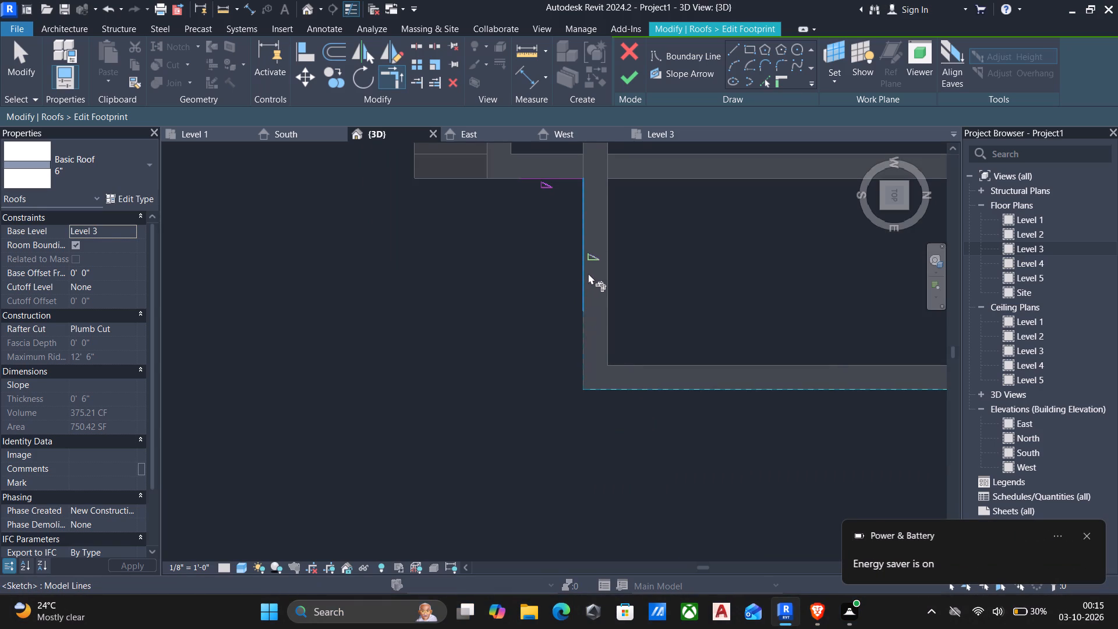
{"action": "left_click", "coordinate": [586, 273]}
Trim/extend the projection's east segment and south boundary line to a corner.
{"action": "scroll", "coordinate": [526, 280], "scroll_direction": "down", "scroll_amount": 2}
{"action": "middle_click_drag", "start_coordinate": [526, 294], "coordinate": [665, 547]}
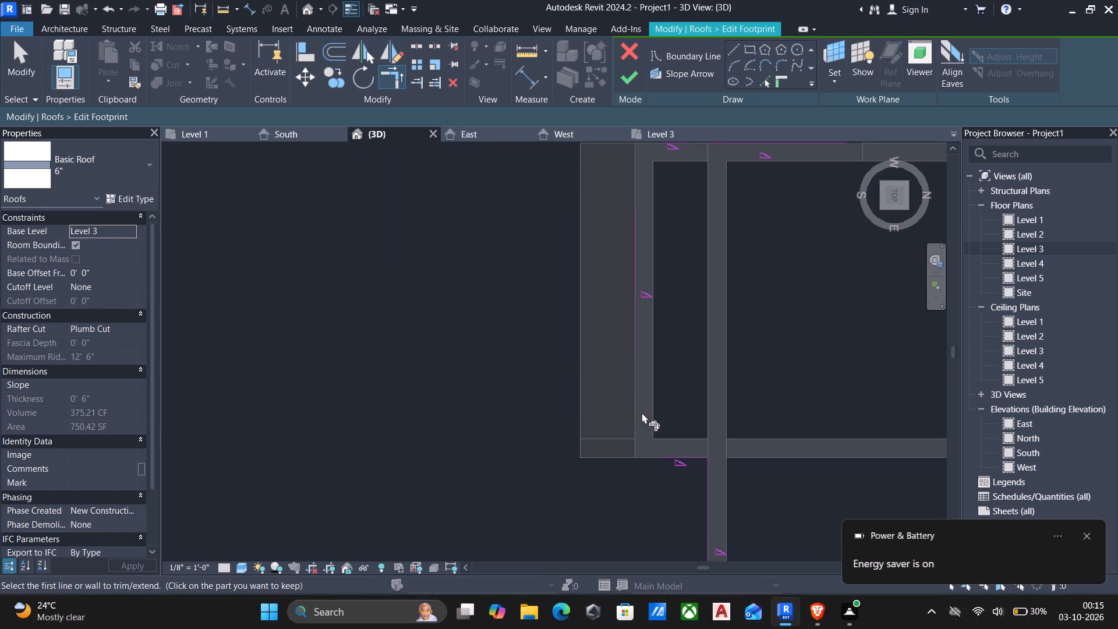
{"action": "left_click", "coordinate": [692, 455]}
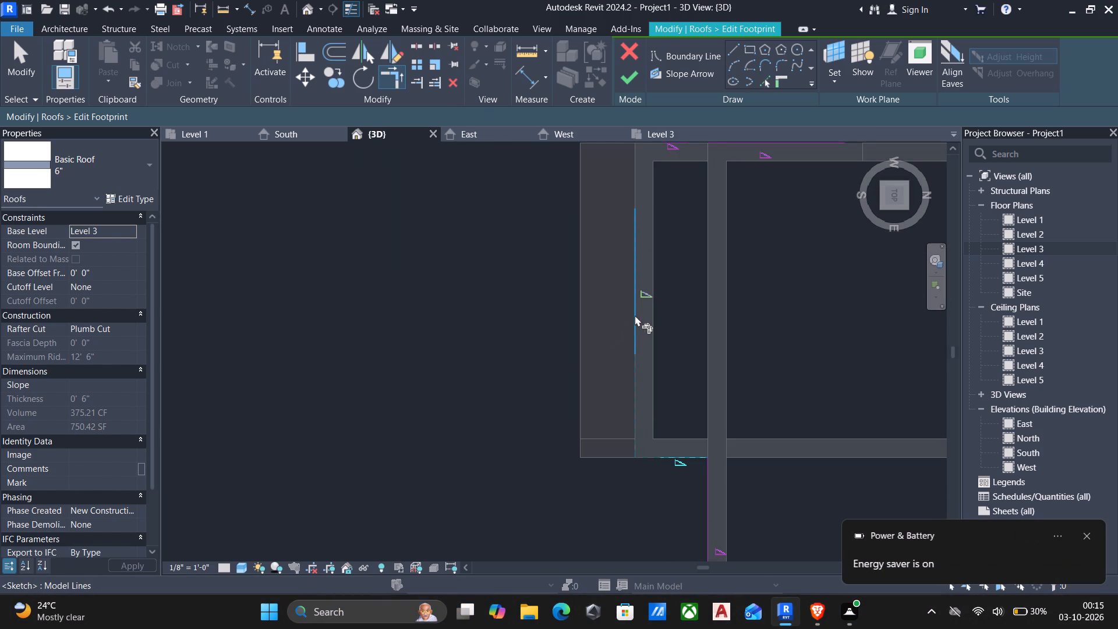
{"action": "left_click", "coordinate": [636, 314]}
Trim/extend the projection's south boundary line to a corner with the west return boundary line.
{"action": "scroll", "coordinate": [622, 307], "scroll_direction": "down", "scroll_amount": 2}
{"action": "middle_click_drag", "start_coordinate": [613, 342], "coordinate": [589, 458]}
{"action": "scroll", "coordinate": [589, 458], "scroll_direction": "up", "scroll_amount": 1}
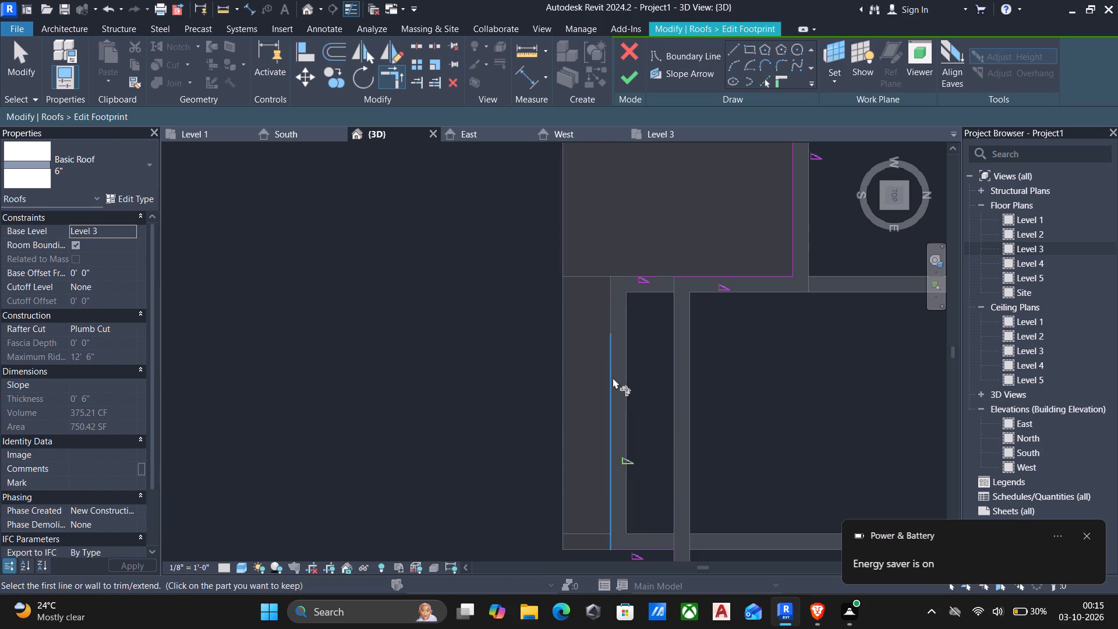
{"action": "left_click", "coordinate": [613, 377]}
{"action": "left_click", "coordinate": [665, 271]}
{"action": "left_click", "coordinate": [666, 280]}
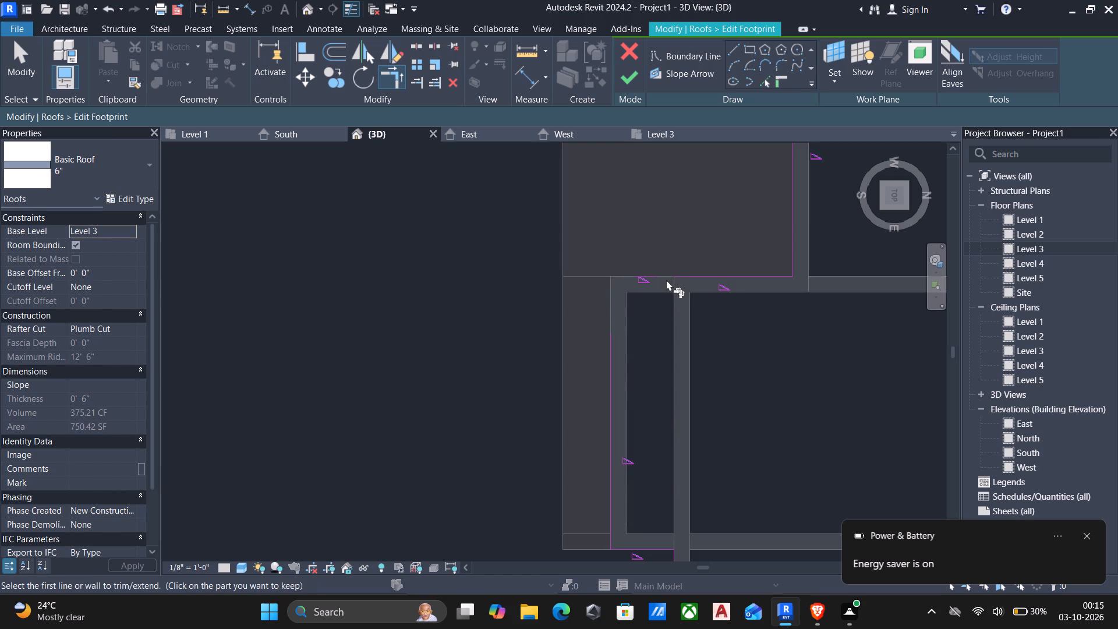
{"action": "left_click", "coordinate": [729, 279]}
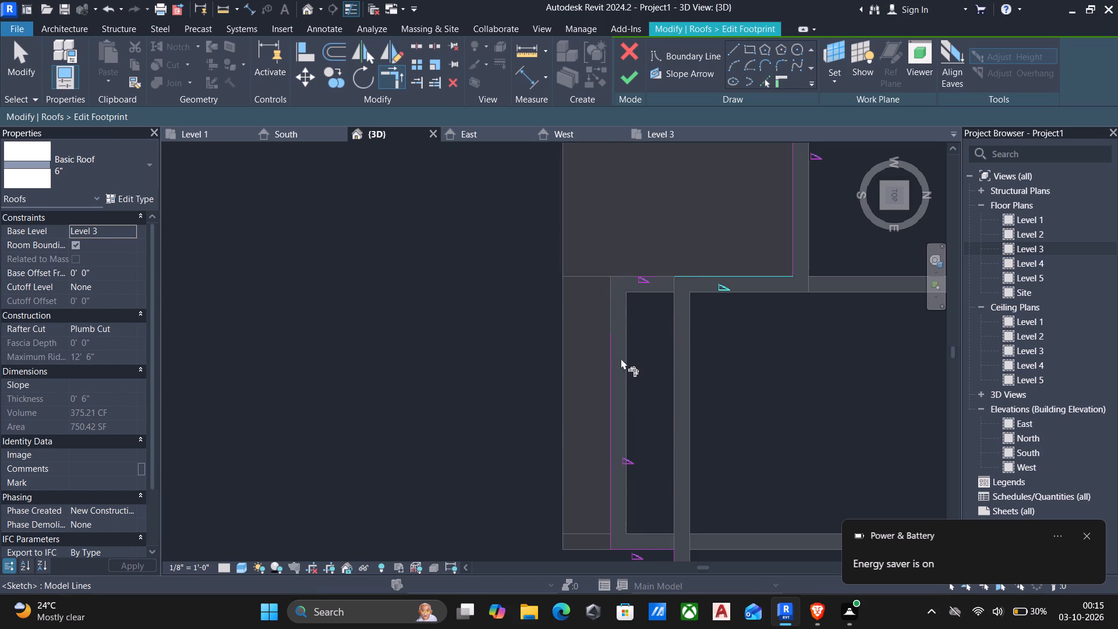
{"action": "left_click", "coordinate": [610, 366]}
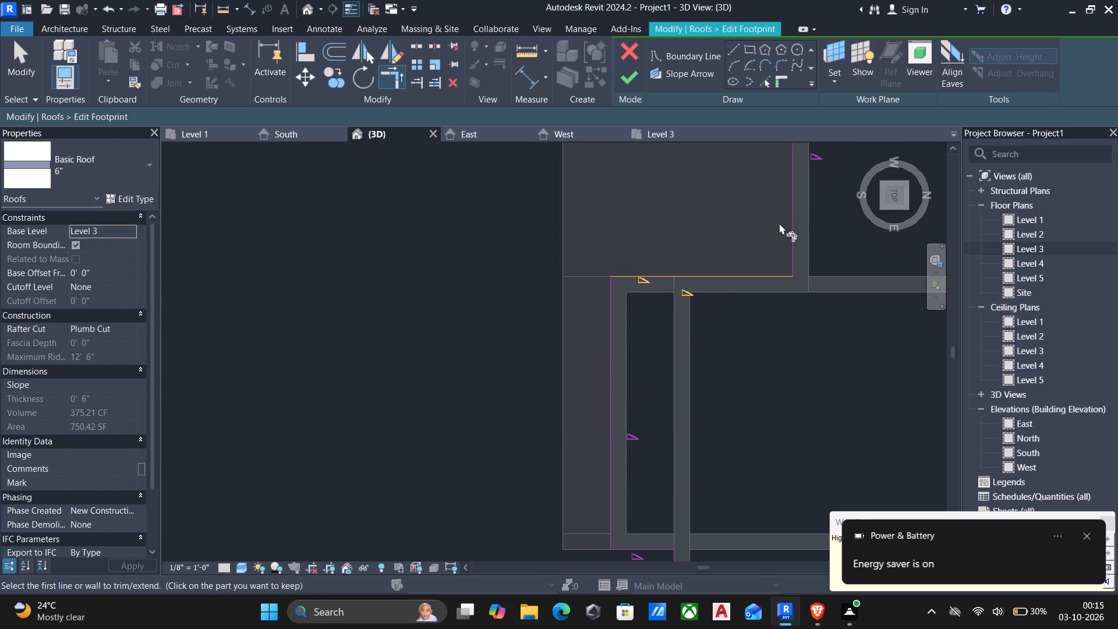
{"action": "key", "text": "Escape"}
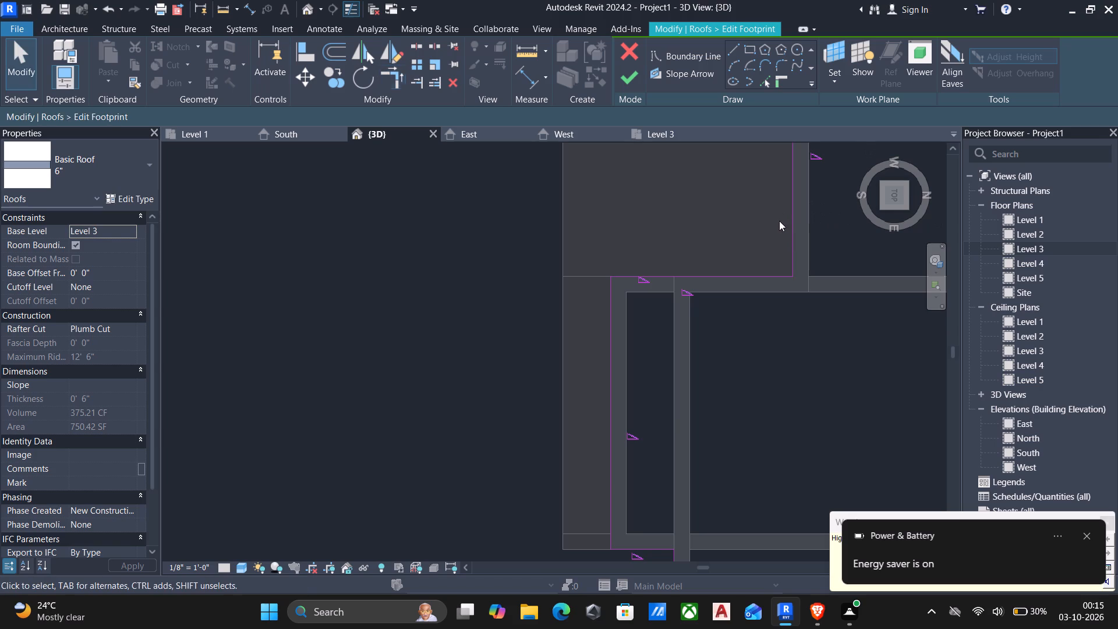
Delete the long west return boundary line that overlaps the short segment on the projection's west face.
{"action": "scroll", "coordinate": [726, 277], "scroll_direction": "up", "scroll_amount": 1}
{"action": "left_click", "coordinate": [723, 277]}
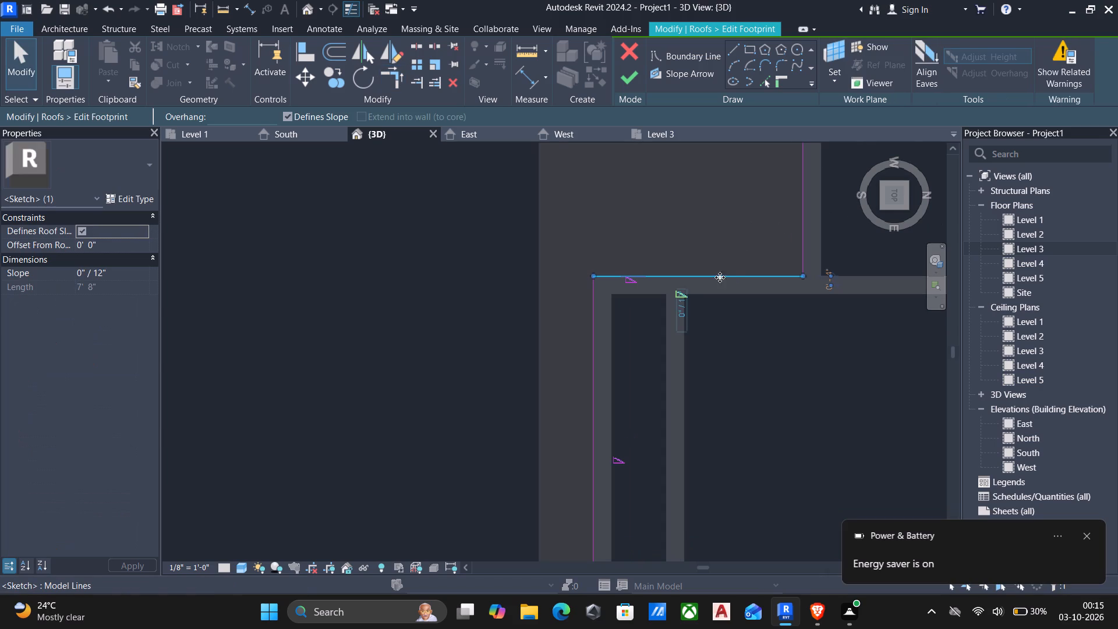
{"action": "key", "text": "Delete"}
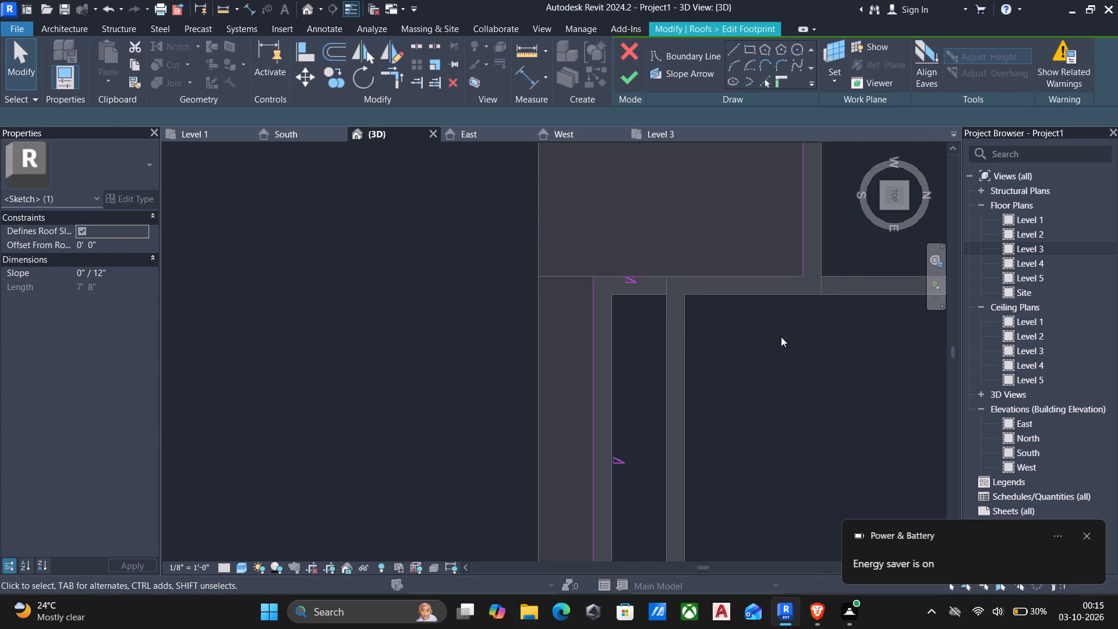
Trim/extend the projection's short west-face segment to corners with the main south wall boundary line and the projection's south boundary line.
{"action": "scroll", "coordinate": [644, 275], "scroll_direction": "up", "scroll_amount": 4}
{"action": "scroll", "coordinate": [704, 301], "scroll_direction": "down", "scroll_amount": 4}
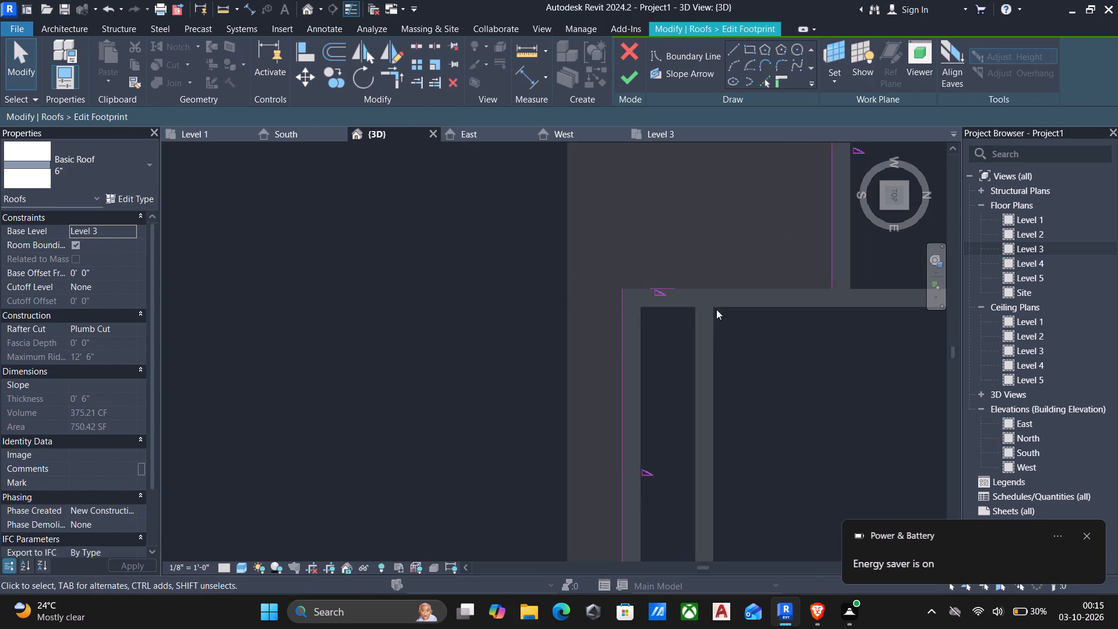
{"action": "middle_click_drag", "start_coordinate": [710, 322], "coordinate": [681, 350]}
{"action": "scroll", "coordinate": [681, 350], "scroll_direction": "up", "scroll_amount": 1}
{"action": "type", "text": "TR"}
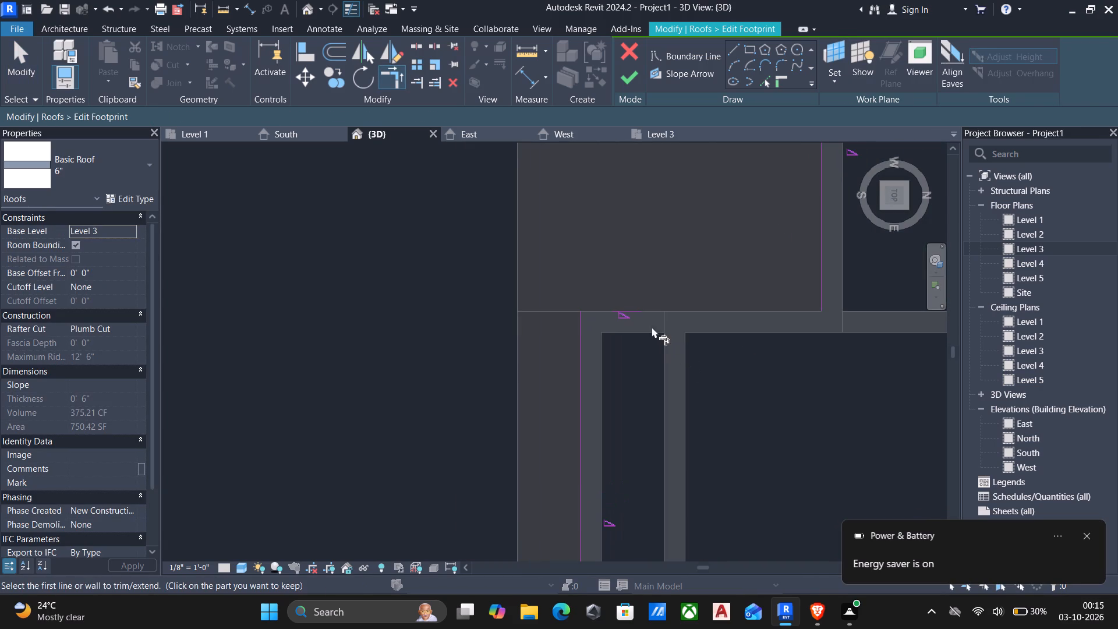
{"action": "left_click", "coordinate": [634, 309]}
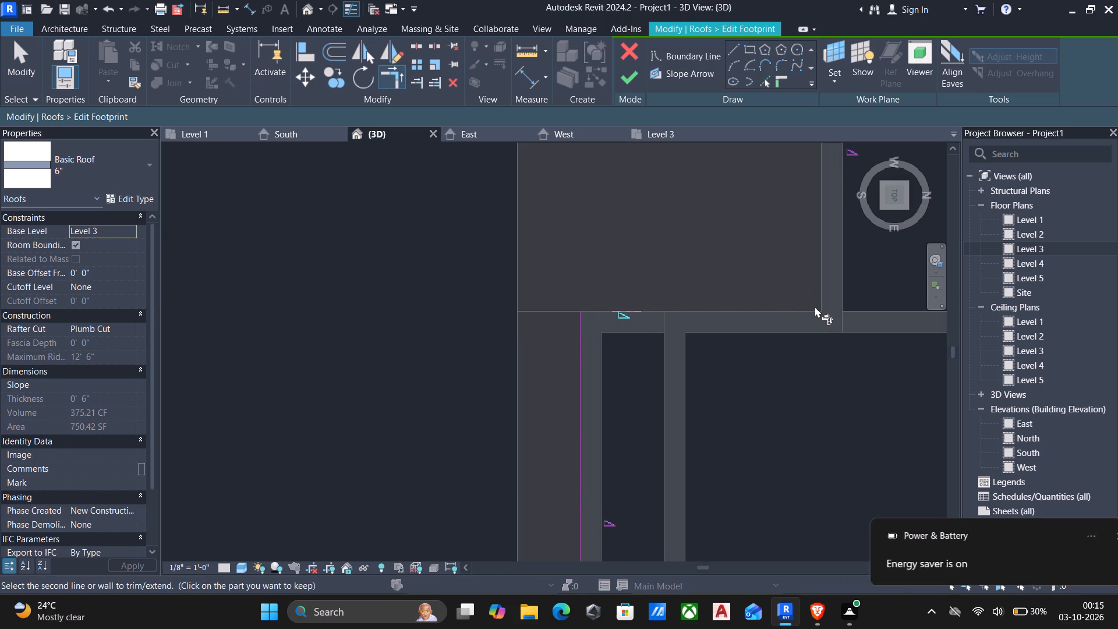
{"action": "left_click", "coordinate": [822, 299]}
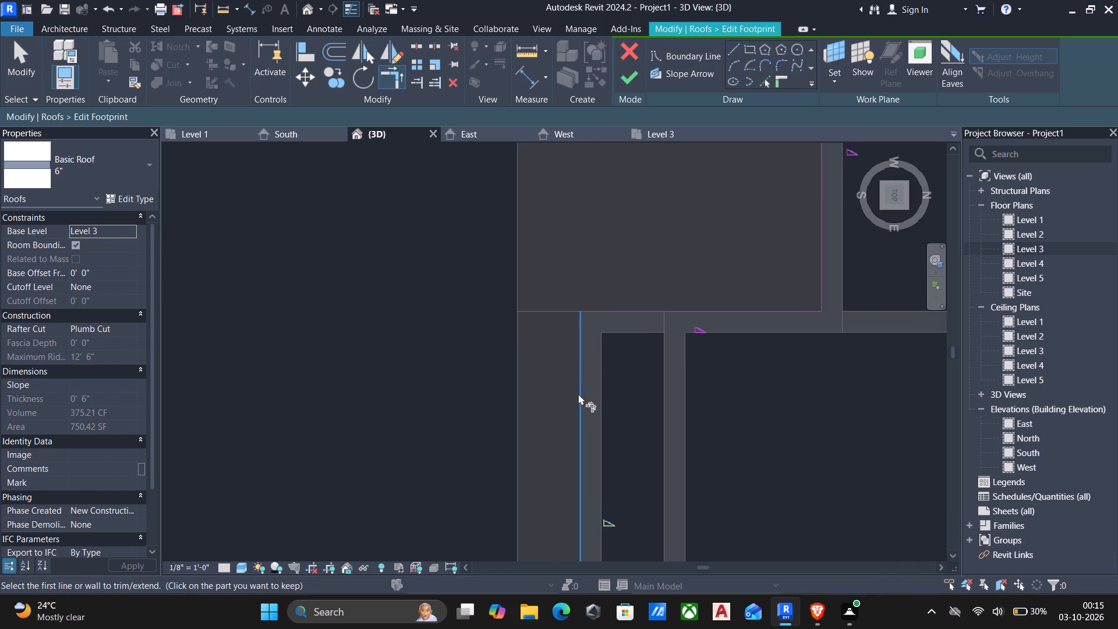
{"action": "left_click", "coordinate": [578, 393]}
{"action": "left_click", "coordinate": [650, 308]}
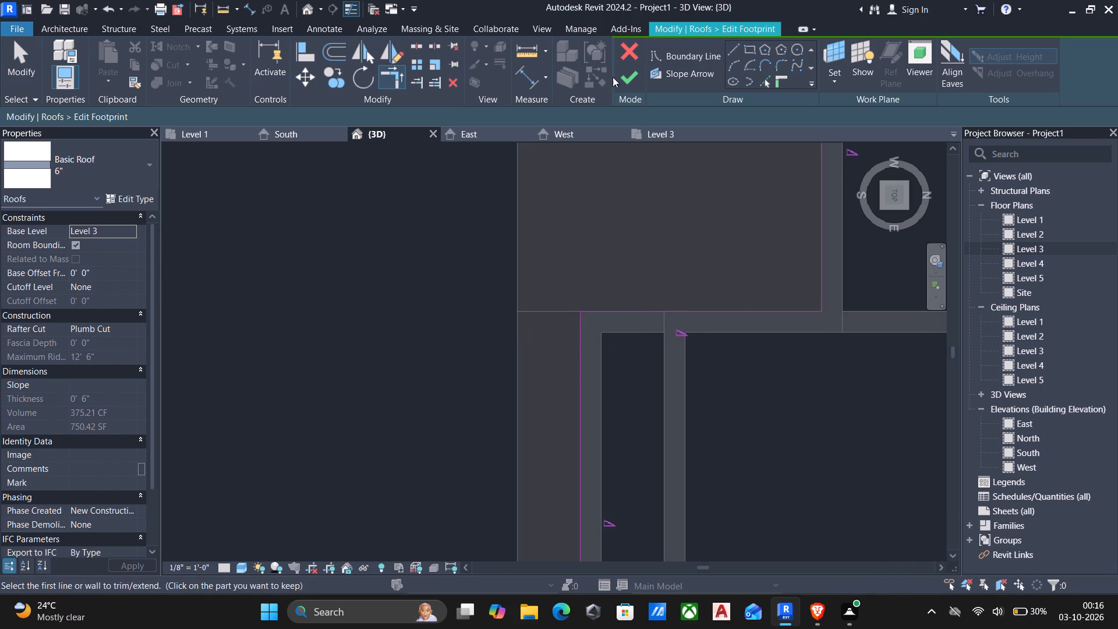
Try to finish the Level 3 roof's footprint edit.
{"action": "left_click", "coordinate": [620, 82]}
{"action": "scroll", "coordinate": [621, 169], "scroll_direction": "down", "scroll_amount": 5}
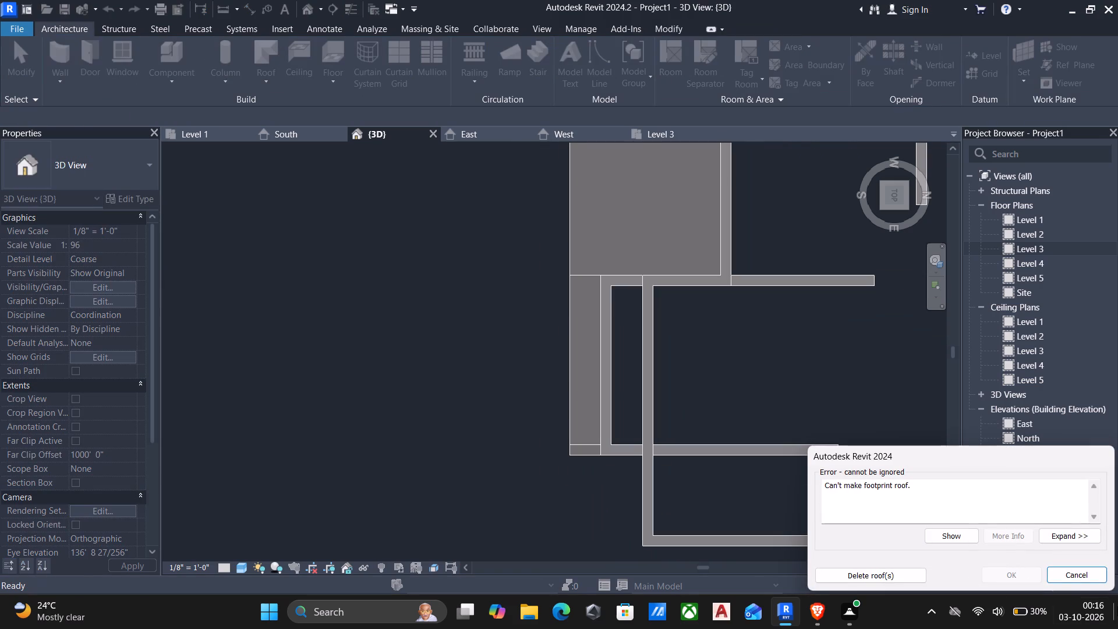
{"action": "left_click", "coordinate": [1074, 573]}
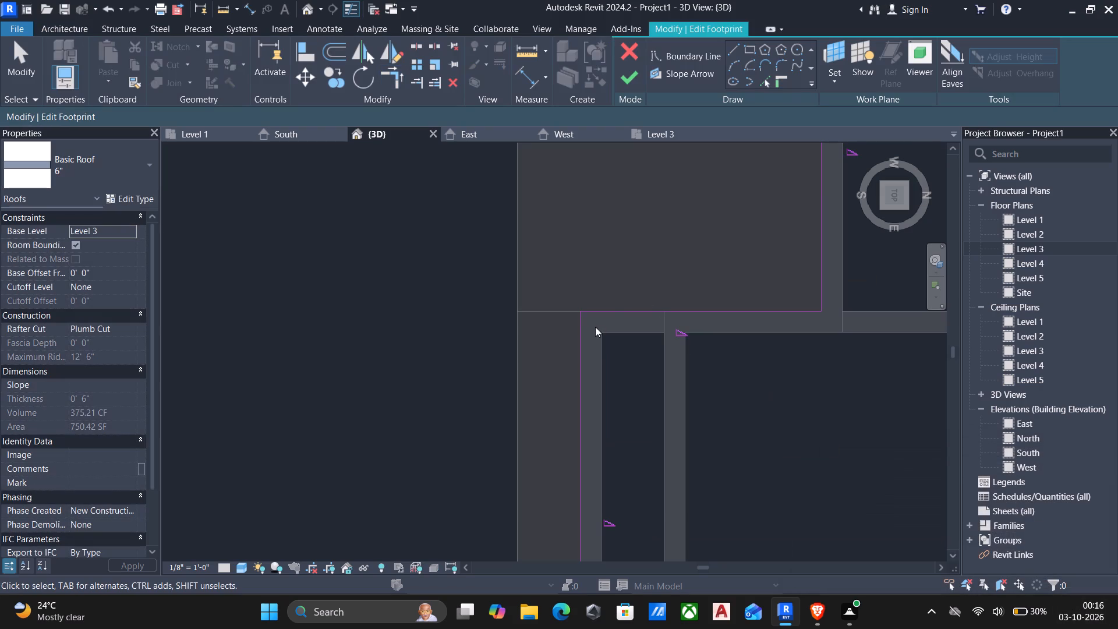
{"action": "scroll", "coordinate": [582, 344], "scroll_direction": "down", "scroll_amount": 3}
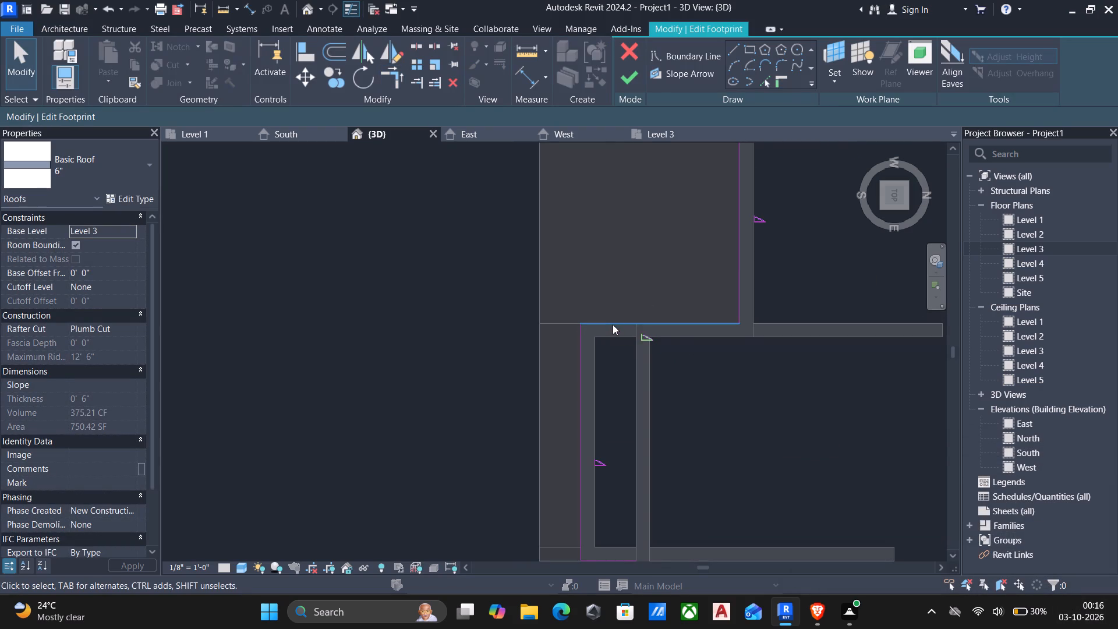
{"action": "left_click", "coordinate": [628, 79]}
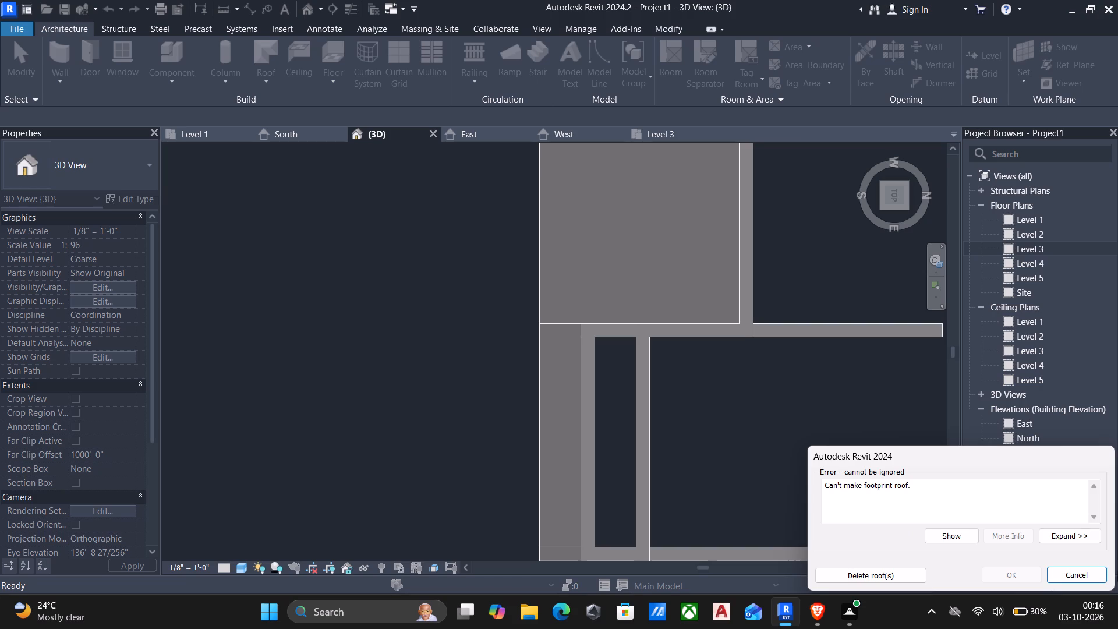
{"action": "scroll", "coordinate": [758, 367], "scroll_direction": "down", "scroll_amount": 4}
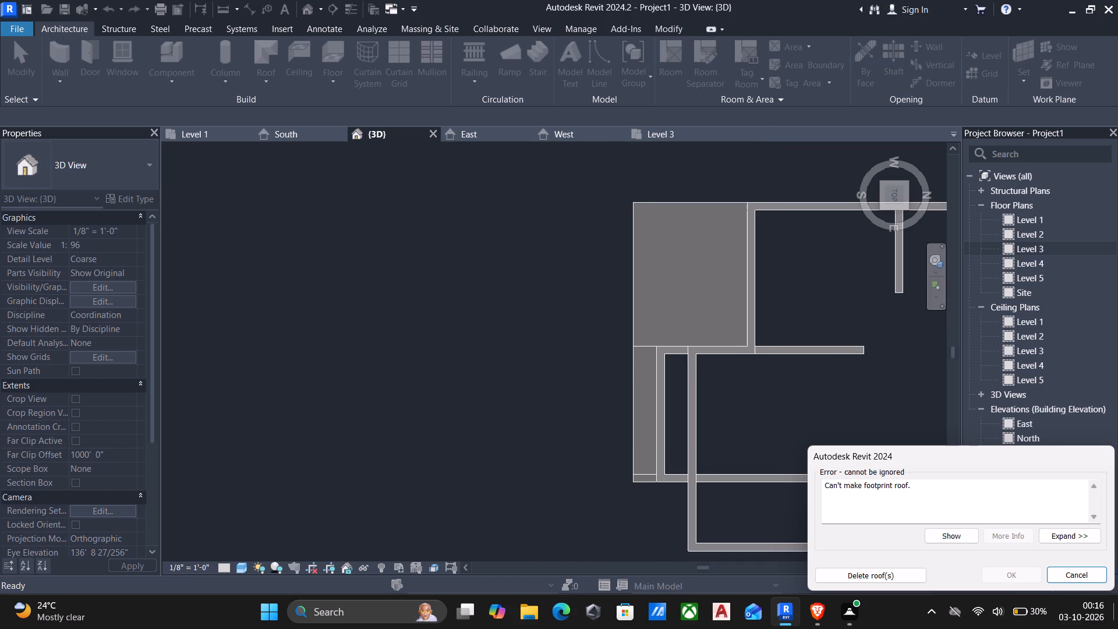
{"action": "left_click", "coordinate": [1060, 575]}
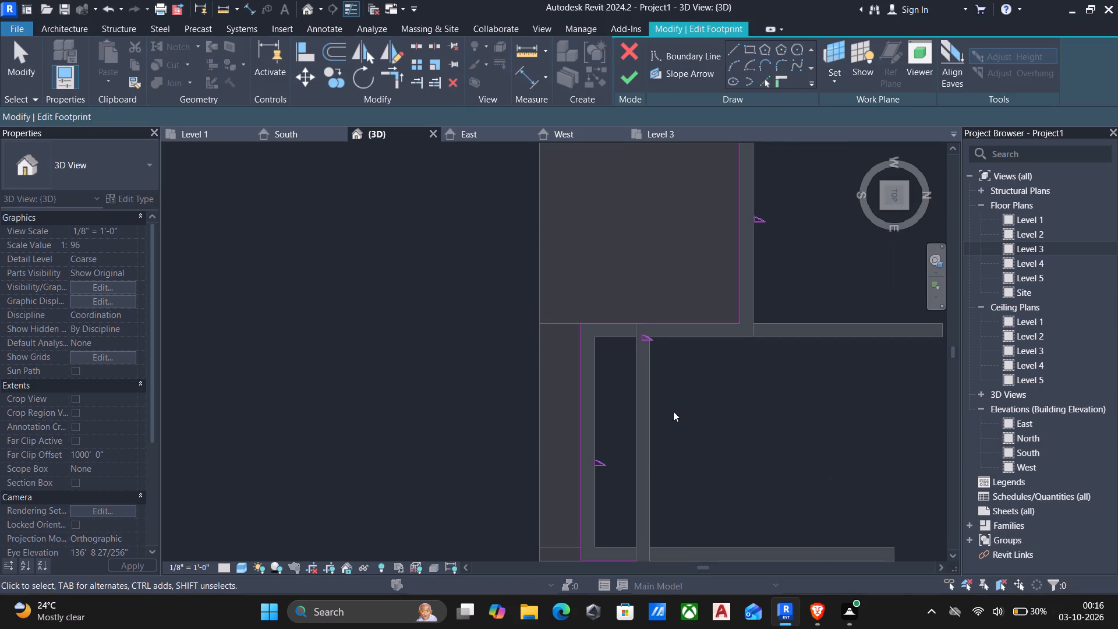
Delete the projection's south boundary line and redraw it between the projection's two outer corners.
{"action": "scroll", "coordinate": [668, 409], "scroll_direction": "down", "scroll_amount": 2}
{"action": "left_click_drag", "start_coordinate": [548, 312], "coordinate": [627, 545]}
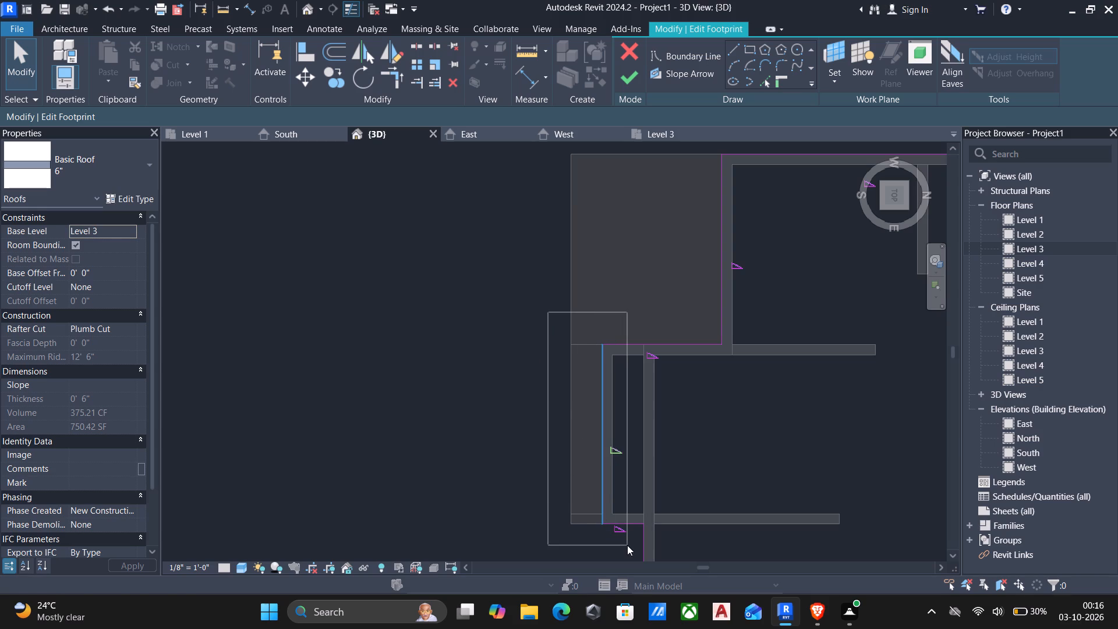
{"action": "left_click_drag", "start_coordinate": [627, 545], "coordinate": [625, 542]}
{"action": "middle_click_drag", "start_coordinate": [534, 447], "coordinate": [574, 399]}
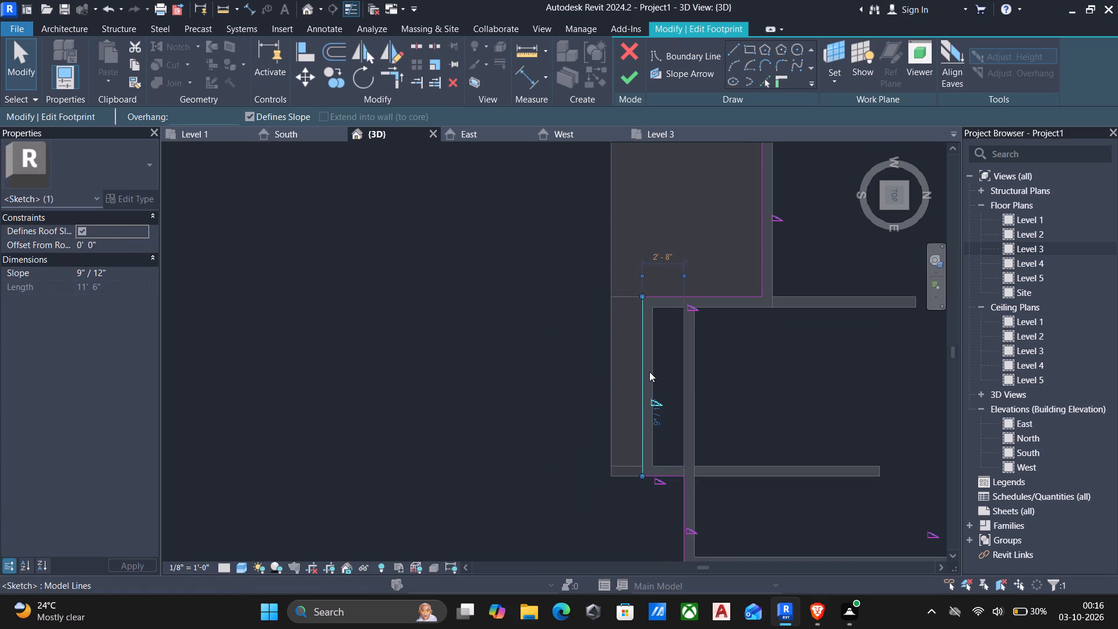
{"action": "key", "text": "Delete"}
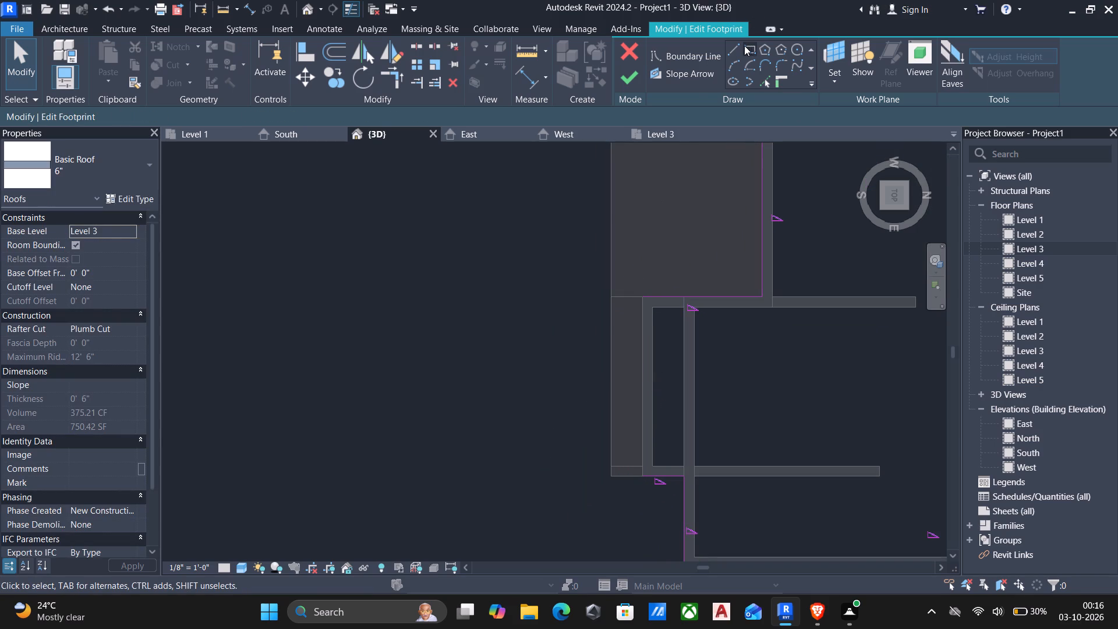
{"action": "left_click", "coordinate": [734, 51]}
{"action": "left_click", "coordinate": [648, 302]}
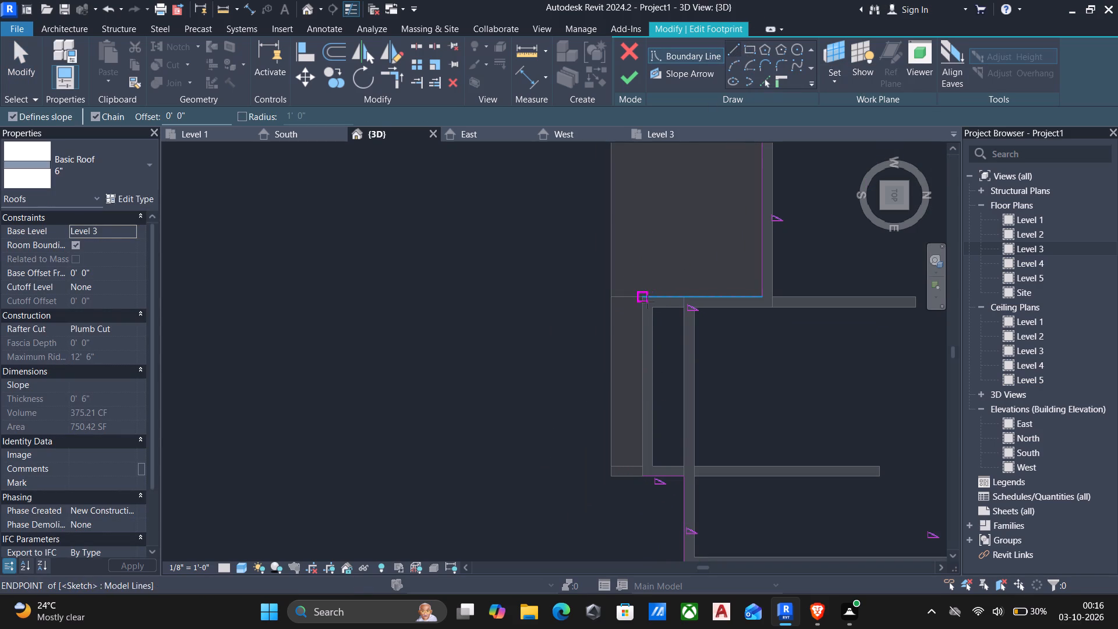
{"action": "left_click", "coordinate": [638, 479]}
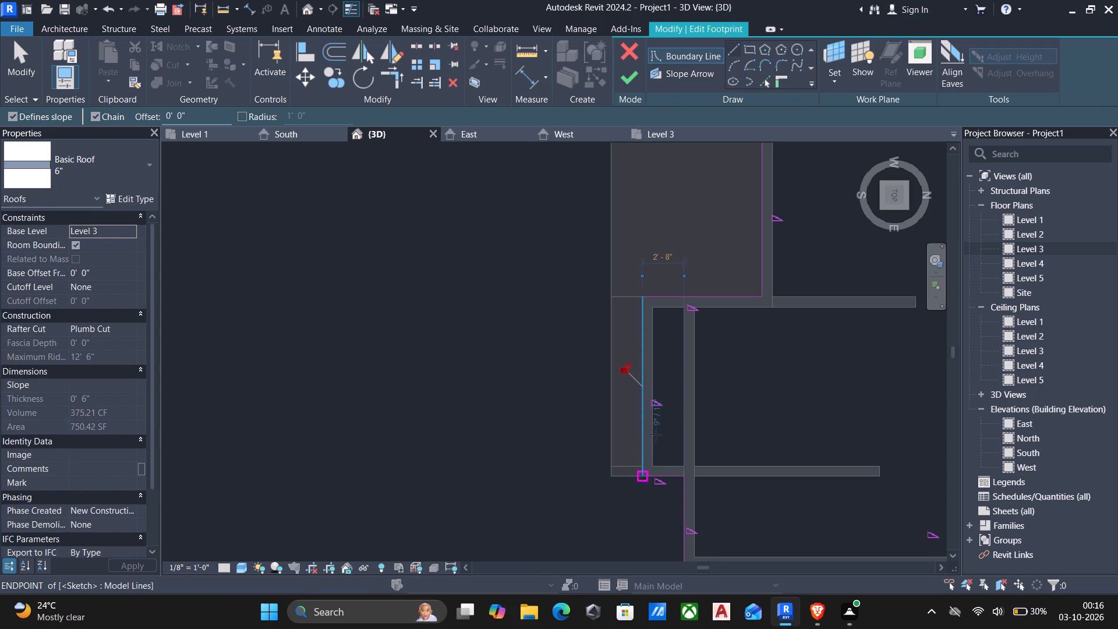
{"action": "key", "text": "Escape"}
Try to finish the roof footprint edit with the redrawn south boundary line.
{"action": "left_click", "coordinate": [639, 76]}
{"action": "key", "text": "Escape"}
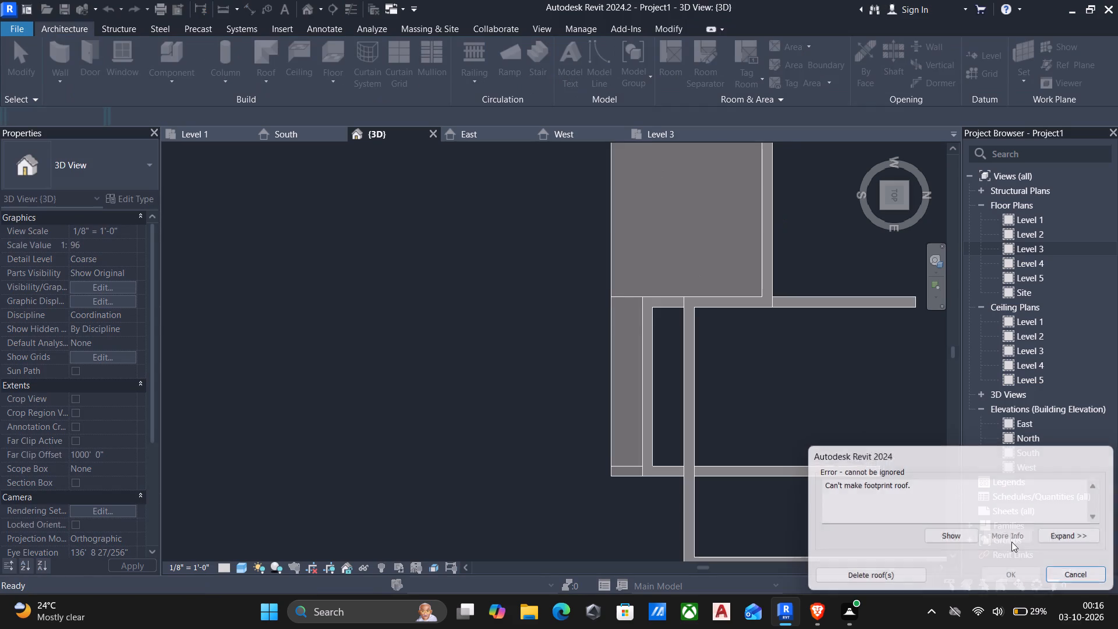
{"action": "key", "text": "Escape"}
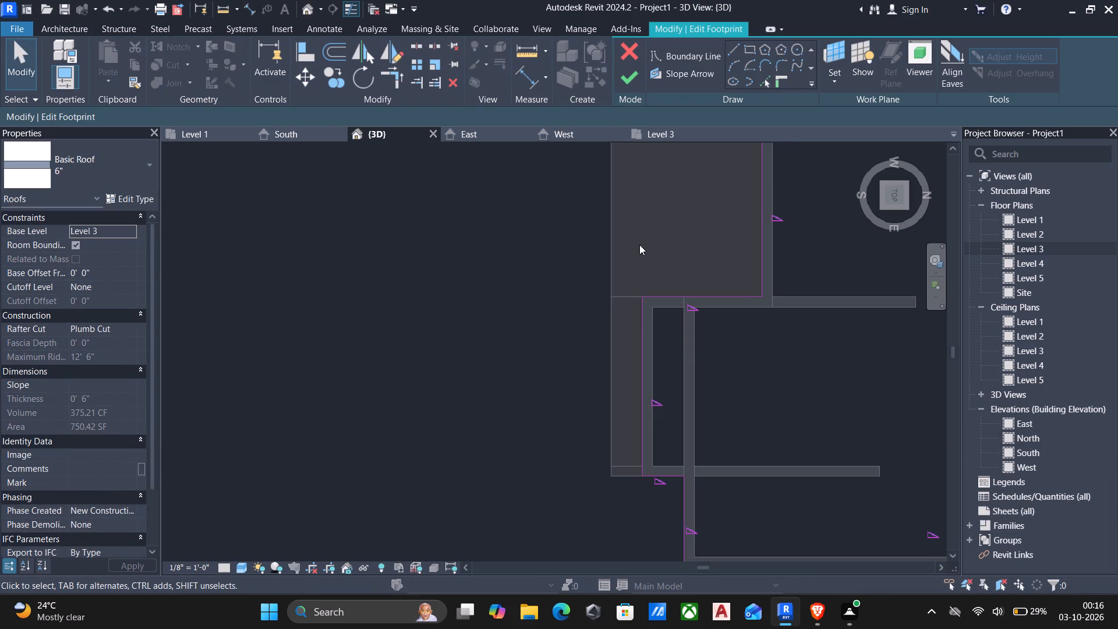
Delete the projection's west and east return boundary lines and the main south wall segment east of the projection.
{"action": "left_click_drag", "start_coordinate": [638, 243], "coordinate": [758, 337]}
{"action": "left_click_drag", "start_coordinate": [756, 333], "coordinate": [694, 270]}
{"action": "key", "text": "Delete"}
{"action": "middle_click_drag", "start_coordinate": [724, 397], "coordinate": [732, 281]}
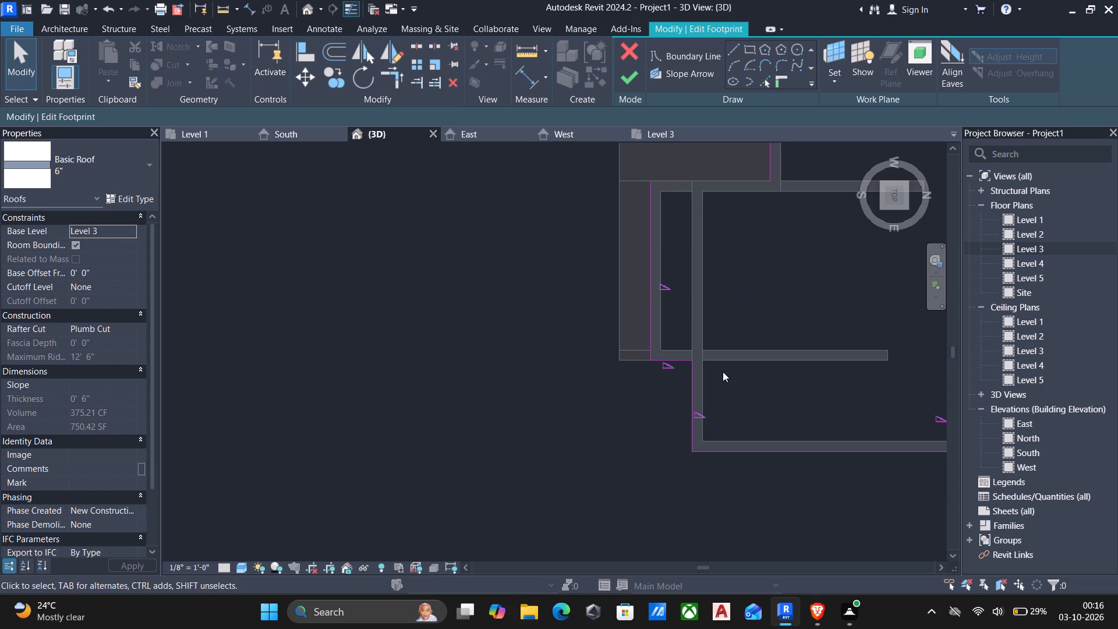
{"action": "left_click_drag", "start_coordinate": [725, 400], "coordinate": [674, 331]}
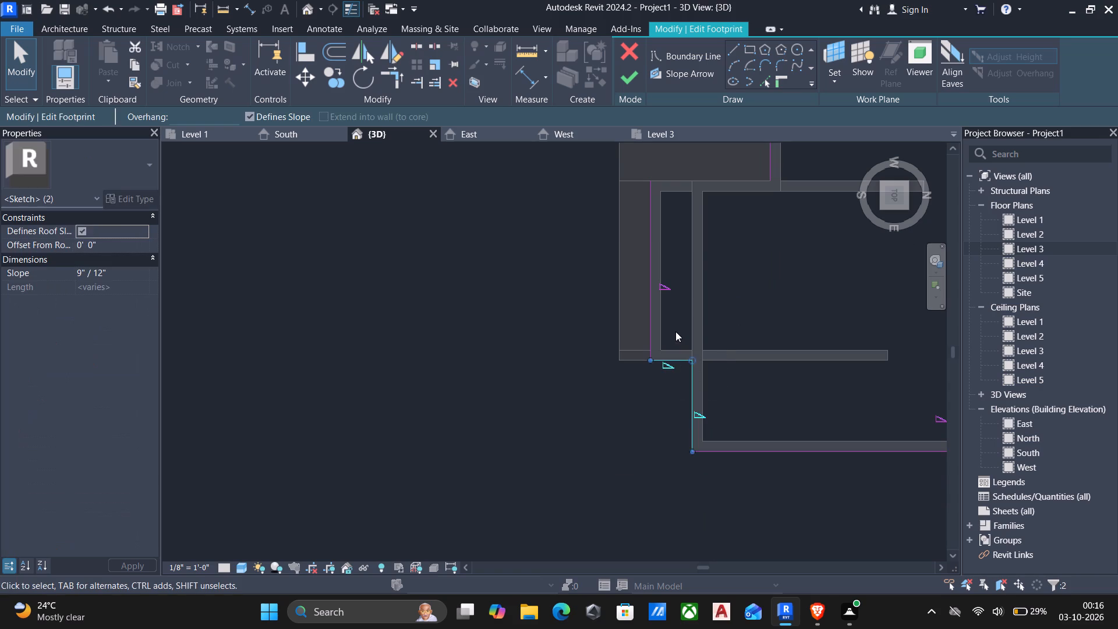
{"action": "key", "text": "Delete"}
Draw a straight boundary line about 4' 6" long along the outer face of the projection's west wall.
{"action": "middle_click_drag", "start_coordinate": [696, 376], "coordinate": [702, 472]}
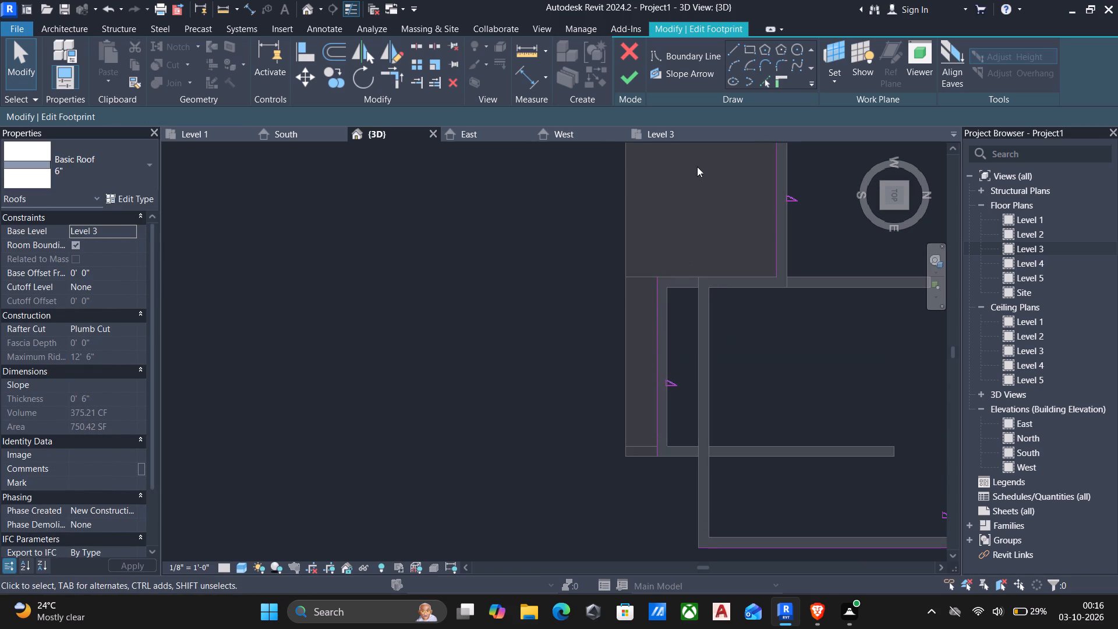
{"action": "left_click", "coordinate": [732, 53]}
{"action": "scroll", "coordinate": [763, 296], "scroll_direction": "up", "scroll_amount": 5}
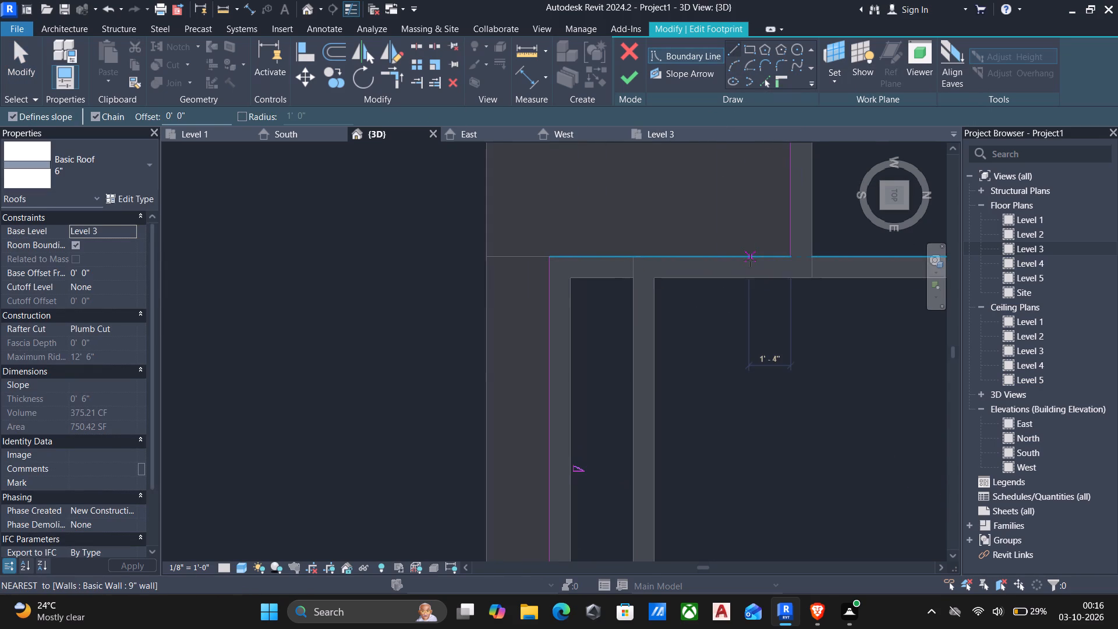
{"action": "left_click", "coordinate": [750, 260]}
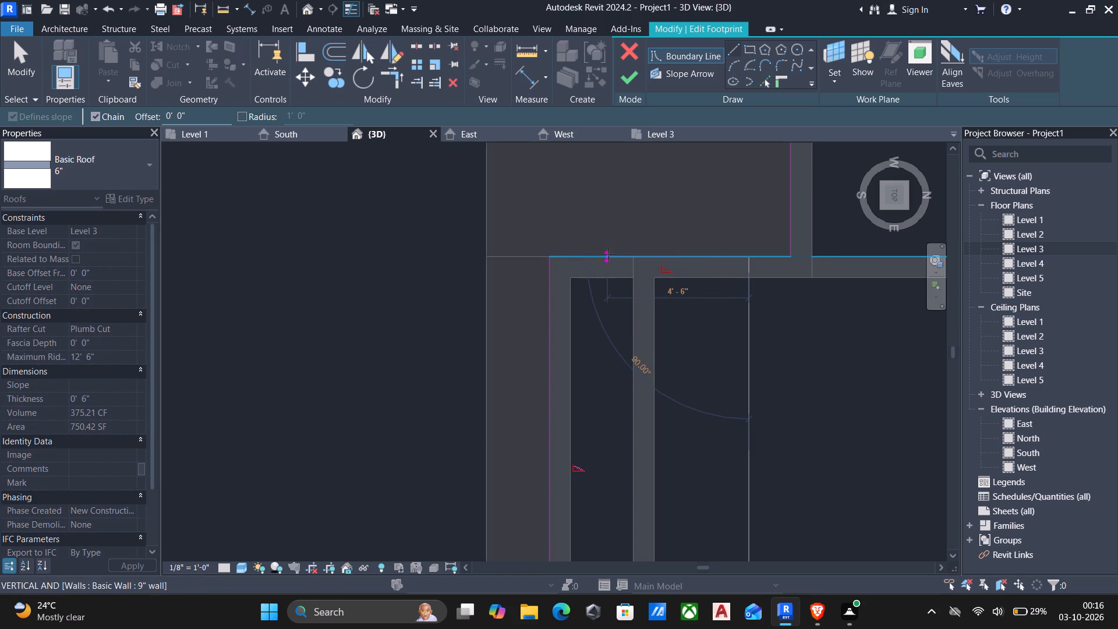
{"action": "left_click", "coordinate": [609, 256]}
{"action": "key", "text": "Escape"}
Draw a straight boundary line about 1' 10" long along the outer face of the projection's east wall.
{"action": "scroll", "coordinate": [649, 320], "scroll_direction": "down", "scroll_amount": 5}
{"action": "middle_click_drag", "start_coordinate": [675, 387], "coordinate": [703, 344]}
{"action": "middle_click_drag", "start_coordinate": [692, 457], "coordinate": [692, 458]}
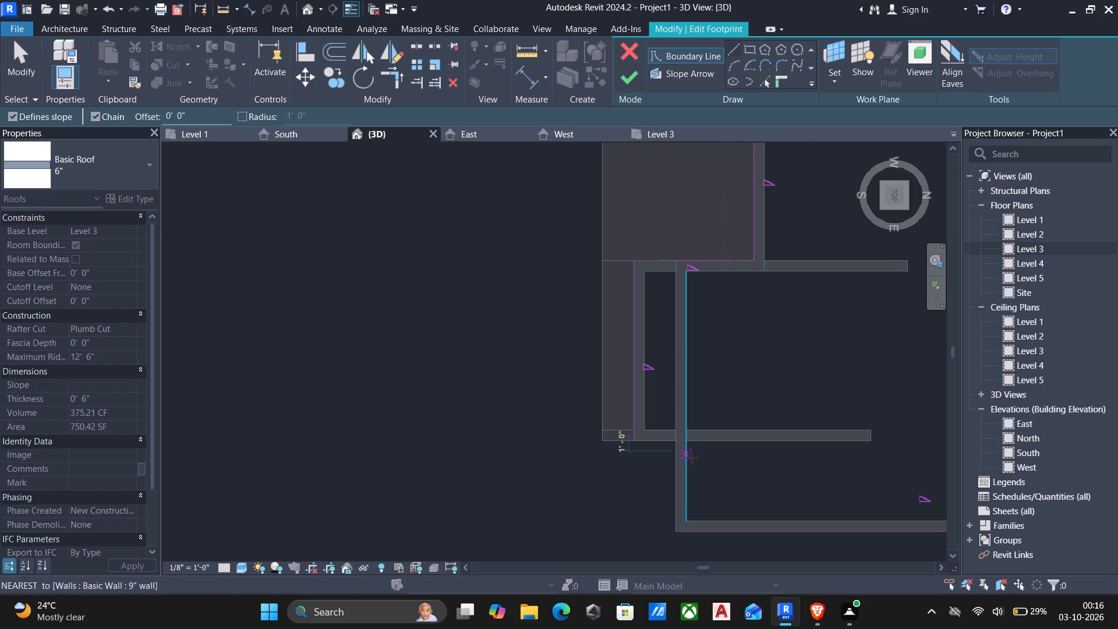
{"action": "middle_click_drag", "start_coordinate": [692, 458], "coordinate": [687, 404]}
{"action": "scroll", "coordinate": [671, 423], "scroll_direction": "up", "scroll_amount": 5}
{"action": "scroll", "coordinate": [619, 383], "scroll_direction": "up", "scroll_amount": 5}
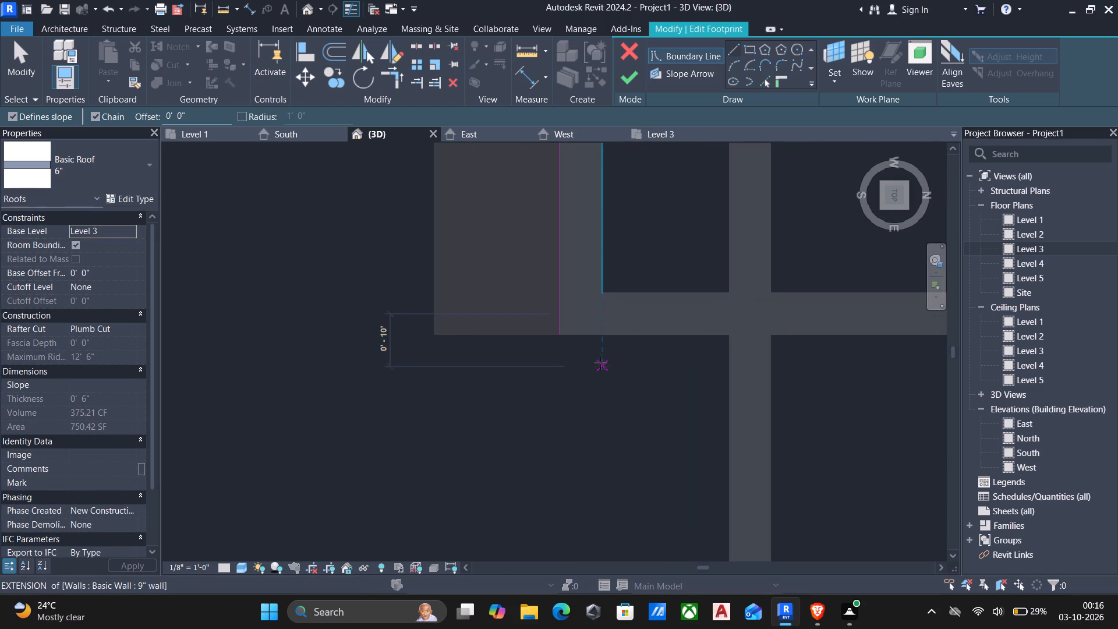
{"action": "left_click", "coordinate": [593, 339]}
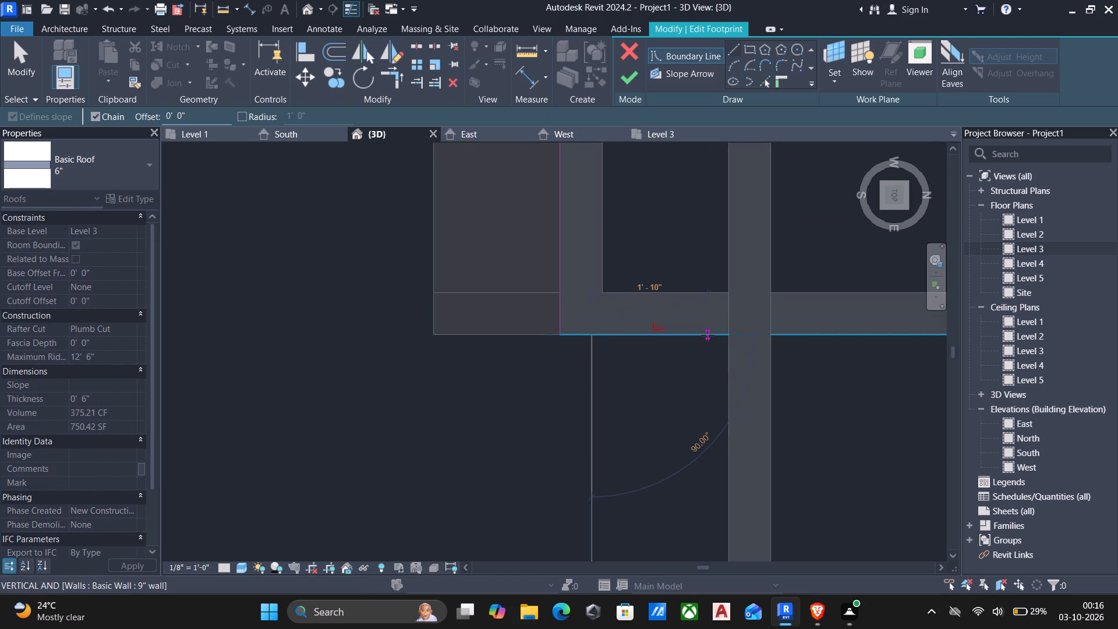
{"action": "left_click", "coordinate": [708, 335]}
{"action": "key", "text": "Escape"}
Draw a boundary line about 2' 1" long along the main south wall's outer face, east of the projection.
{"action": "left_click_drag", "start_coordinate": [727, 365], "coordinate": [726, 373]}
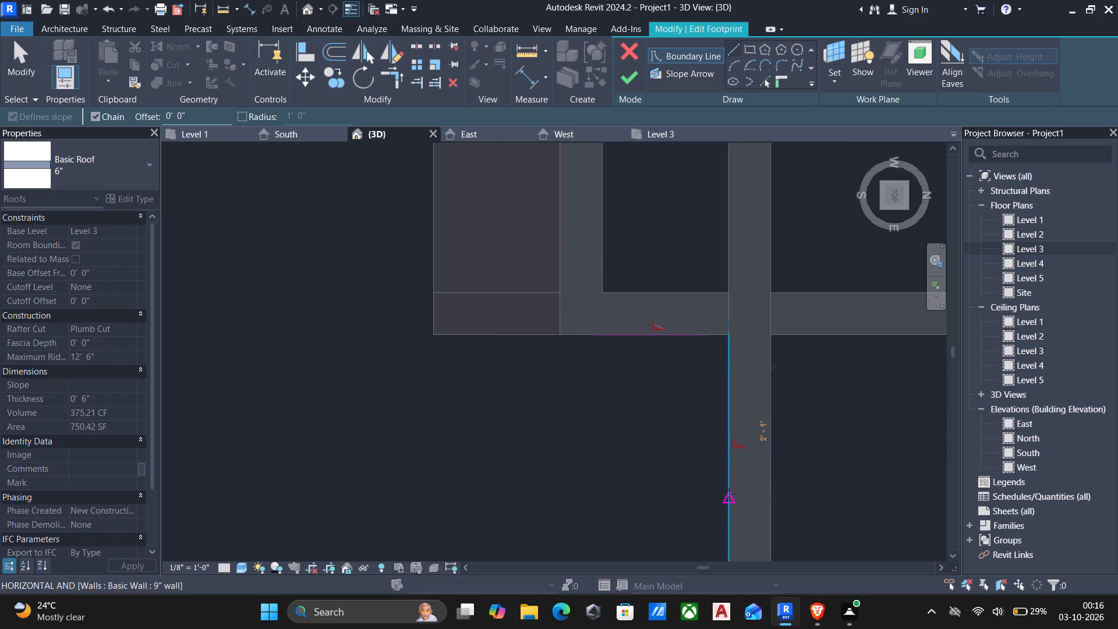
{"action": "left_click", "coordinate": [729, 494]}
{"action": "key", "text": "Escape"}
{"action": "scroll", "coordinate": [725, 461], "scroll_direction": "down", "scroll_amount": 5}
{"action": "middle_click_drag", "start_coordinate": [720, 471], "coordinate": [742, 393]}
{"action": "key", "text": "Escape"}
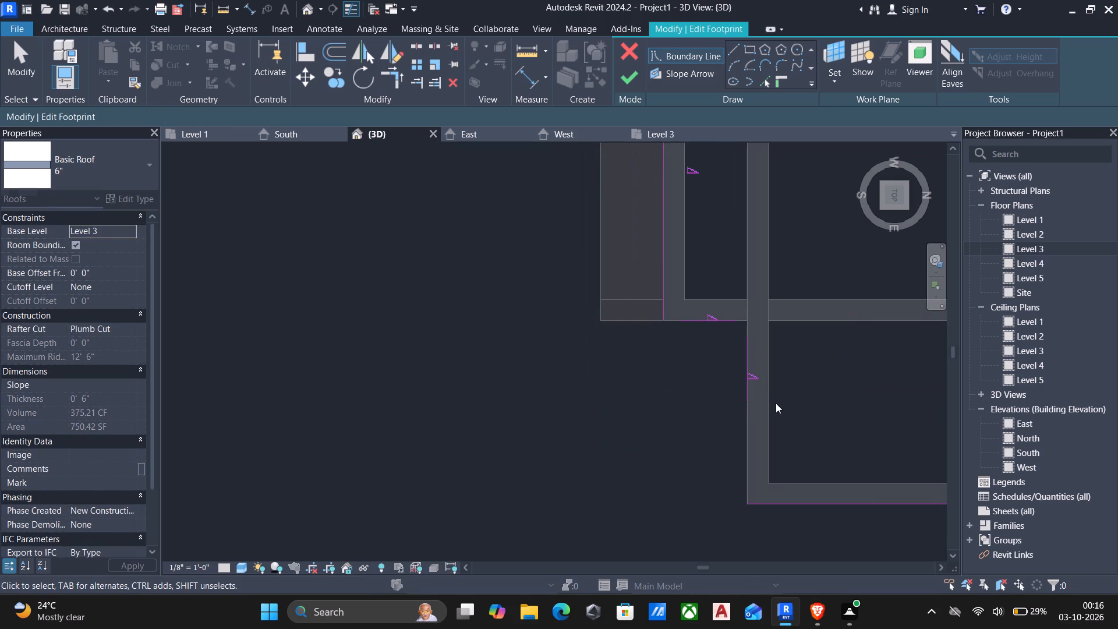
Trim/extend the new main south wall and east return segments into corners with the east boundary line, each other and the projection's south line.
{"action": "key", "text": "t"}
{"action": "key", "text": "r"}
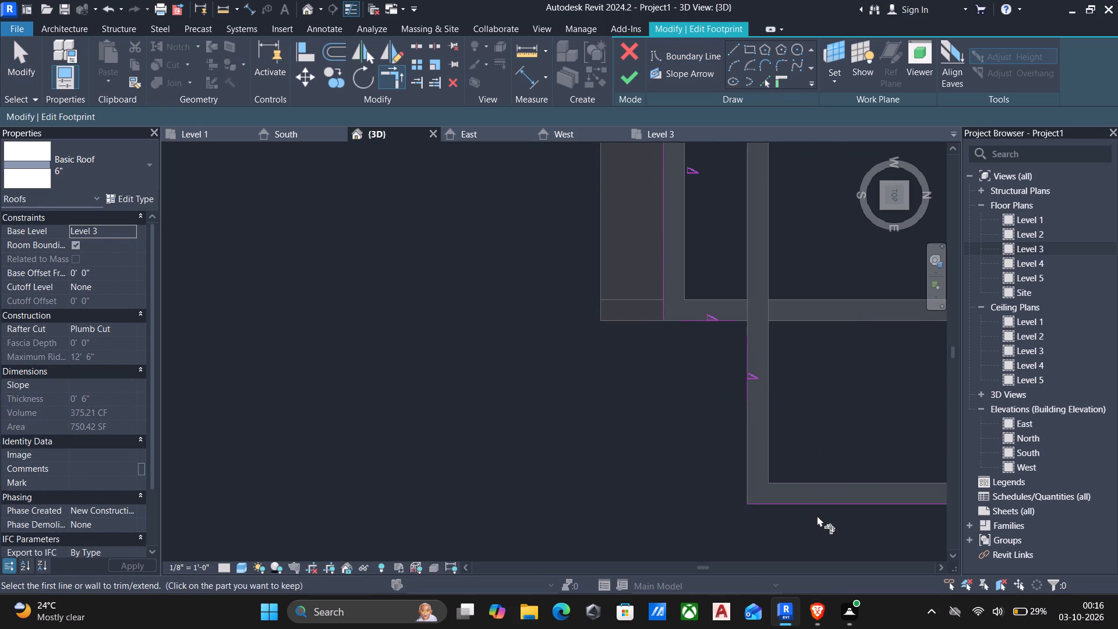
{"action": "left_click", "coordinate": [808, 504]}
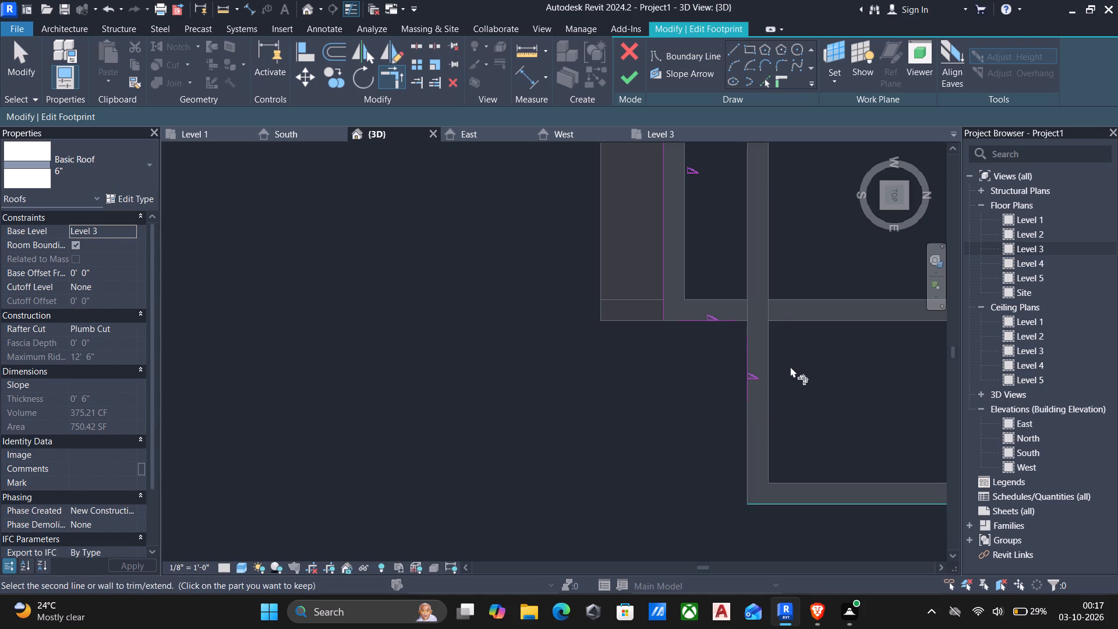
{"action": "left_click", "coordinate": [745, 359]}
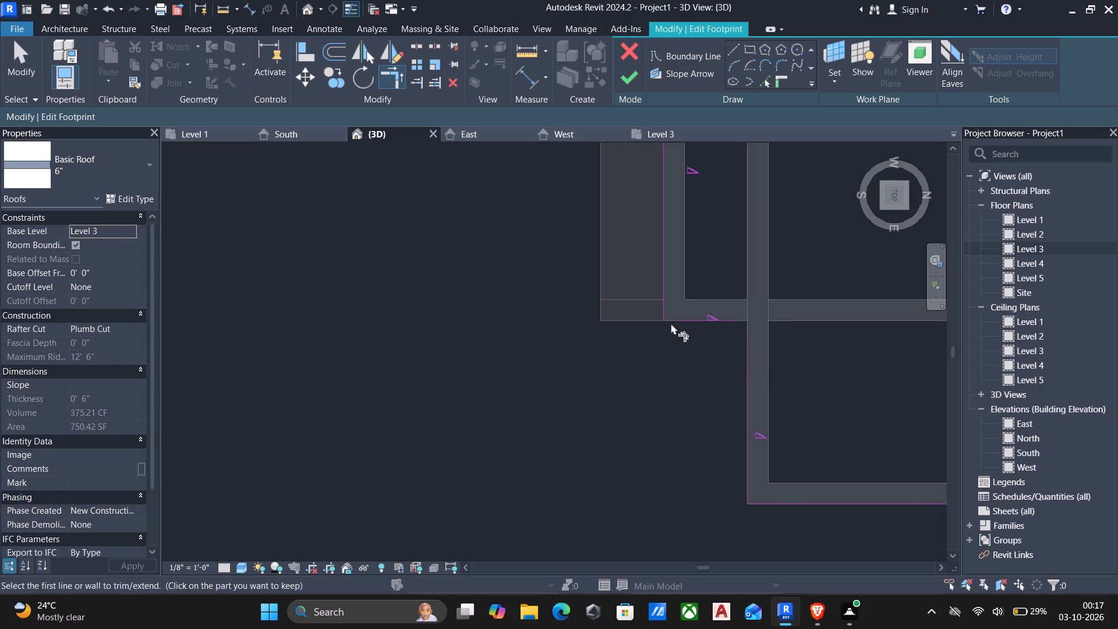
{"action": "left_click", "coordinate": [692, 324]}
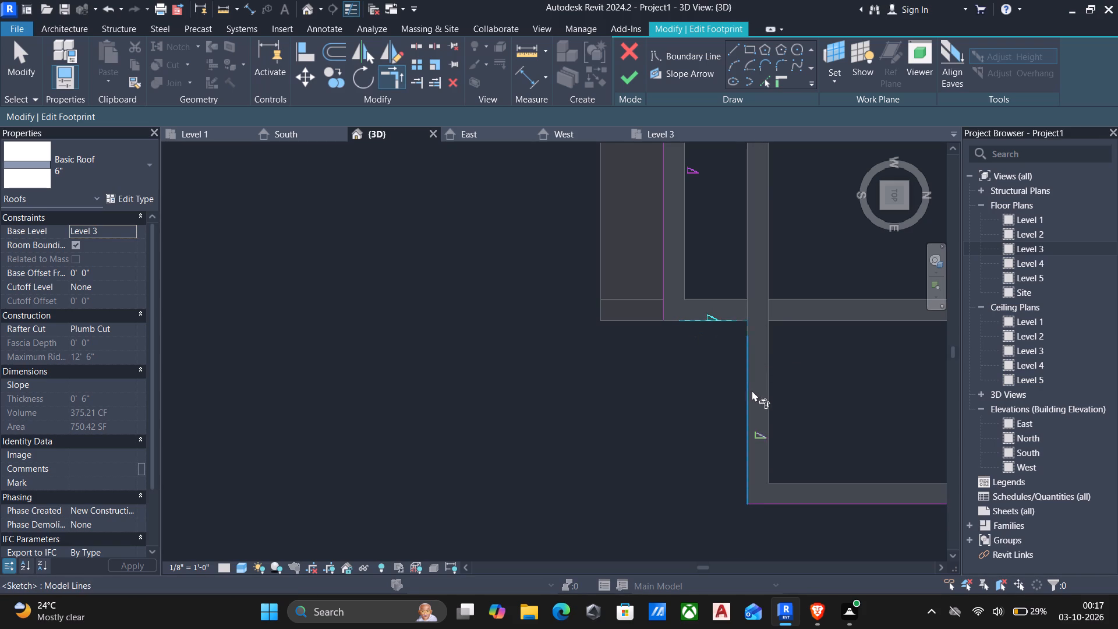
{"action": "left_click", "coordinate": [744, 383]}
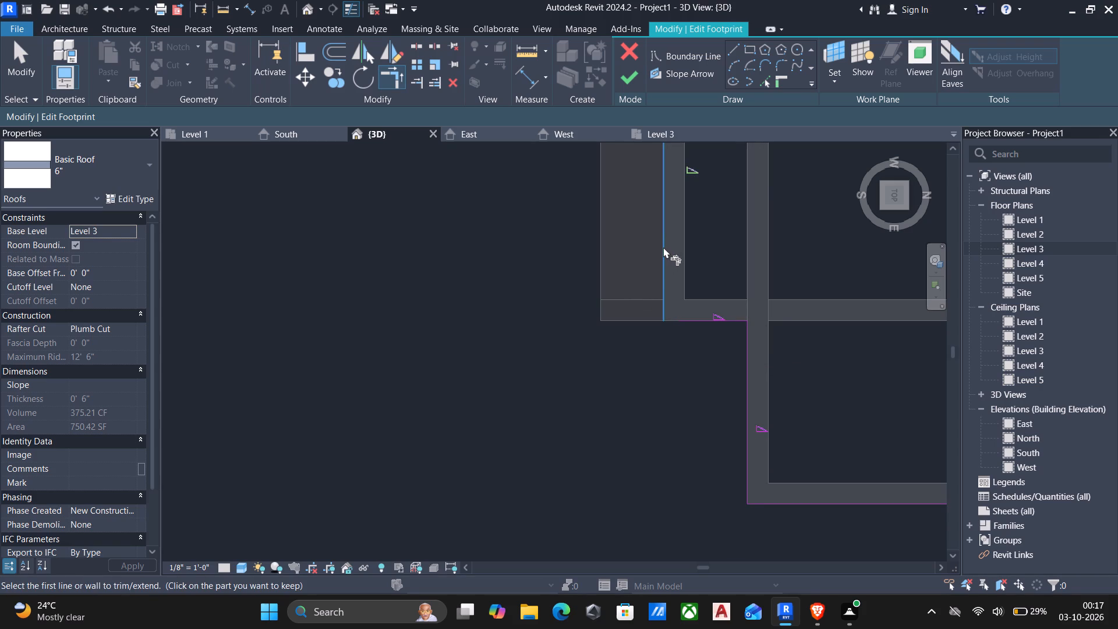
{"action": "left_click", "coordinate": [663, 247]}
{"action": "left_click", "coordinate": [728, 318]}
{"action": "scroll", "coordinate": [670, 365], "scroll_direction": "down", "scroll_amount": 2}
{"action": "middle_click_drag", "start_coordinate": [666, 370], "coordinate": [649, 539]}
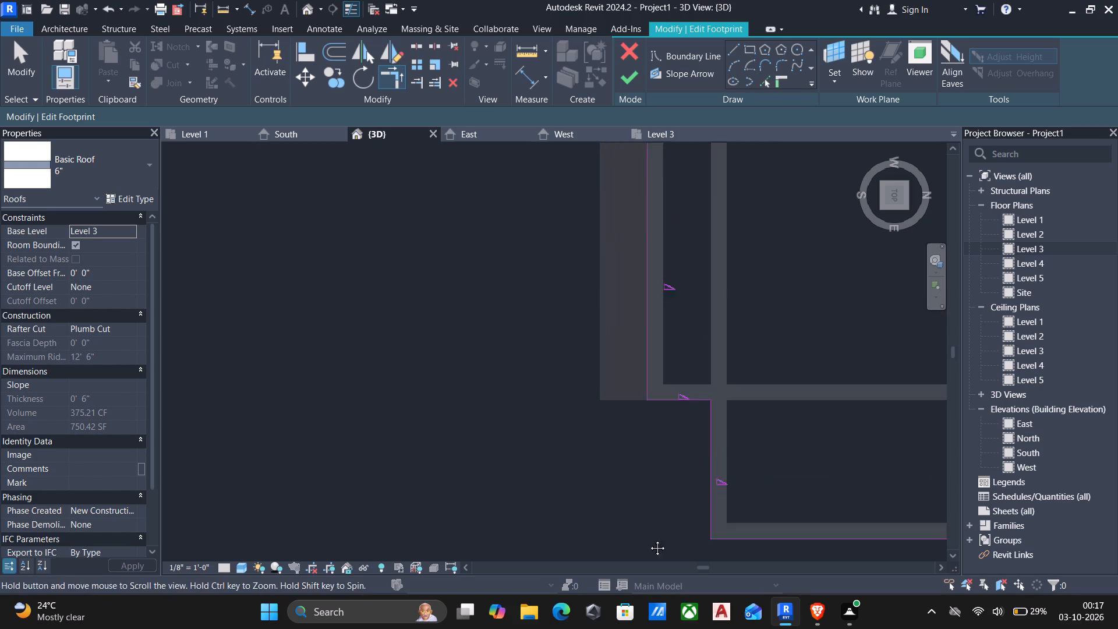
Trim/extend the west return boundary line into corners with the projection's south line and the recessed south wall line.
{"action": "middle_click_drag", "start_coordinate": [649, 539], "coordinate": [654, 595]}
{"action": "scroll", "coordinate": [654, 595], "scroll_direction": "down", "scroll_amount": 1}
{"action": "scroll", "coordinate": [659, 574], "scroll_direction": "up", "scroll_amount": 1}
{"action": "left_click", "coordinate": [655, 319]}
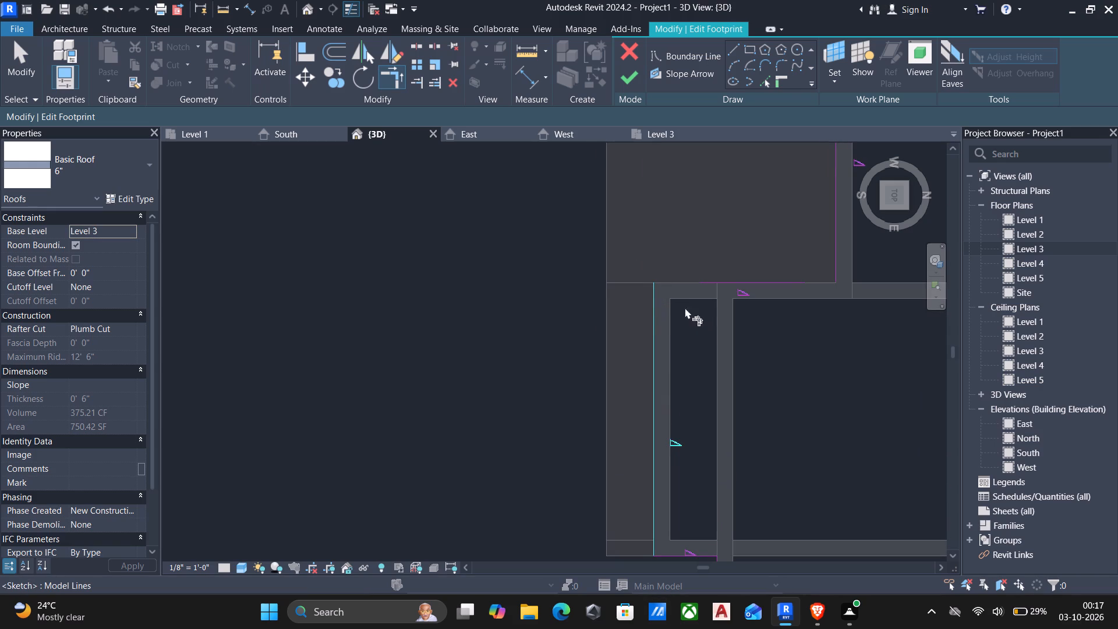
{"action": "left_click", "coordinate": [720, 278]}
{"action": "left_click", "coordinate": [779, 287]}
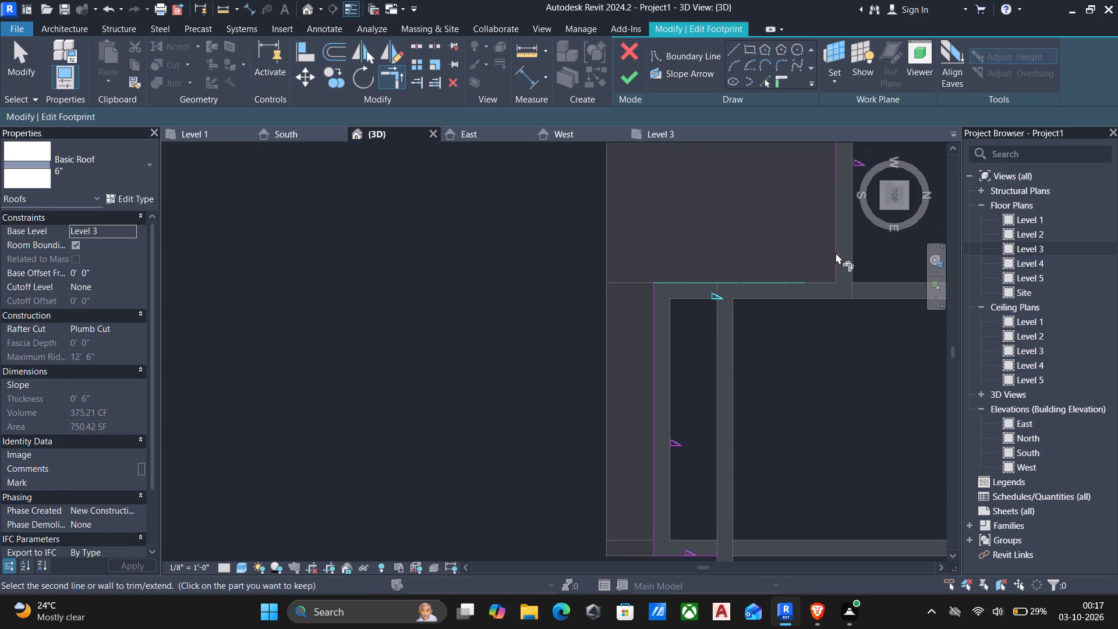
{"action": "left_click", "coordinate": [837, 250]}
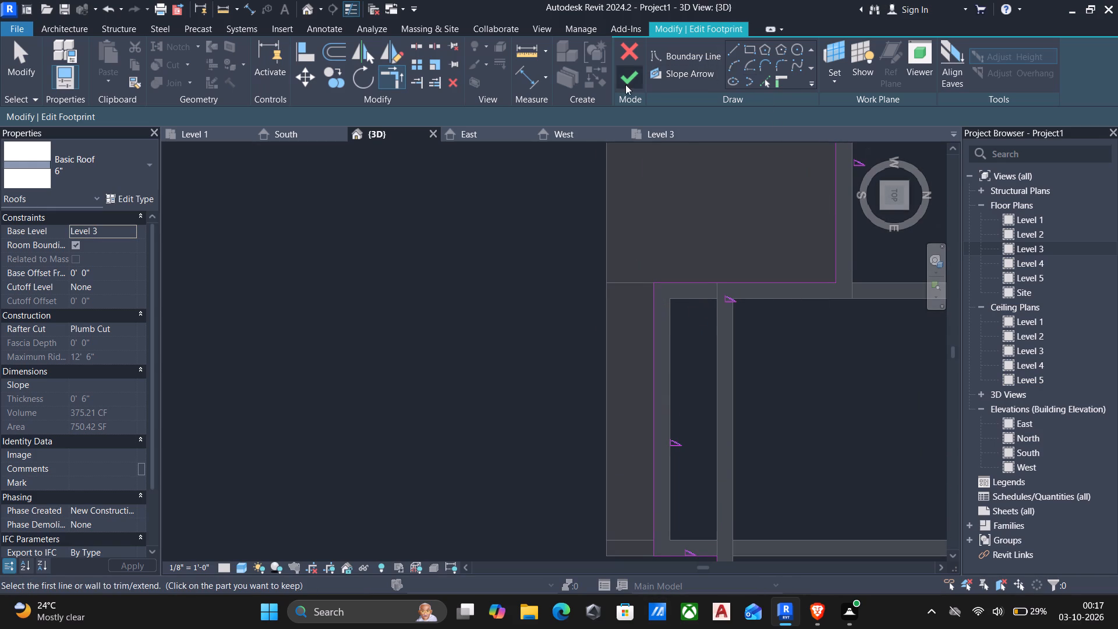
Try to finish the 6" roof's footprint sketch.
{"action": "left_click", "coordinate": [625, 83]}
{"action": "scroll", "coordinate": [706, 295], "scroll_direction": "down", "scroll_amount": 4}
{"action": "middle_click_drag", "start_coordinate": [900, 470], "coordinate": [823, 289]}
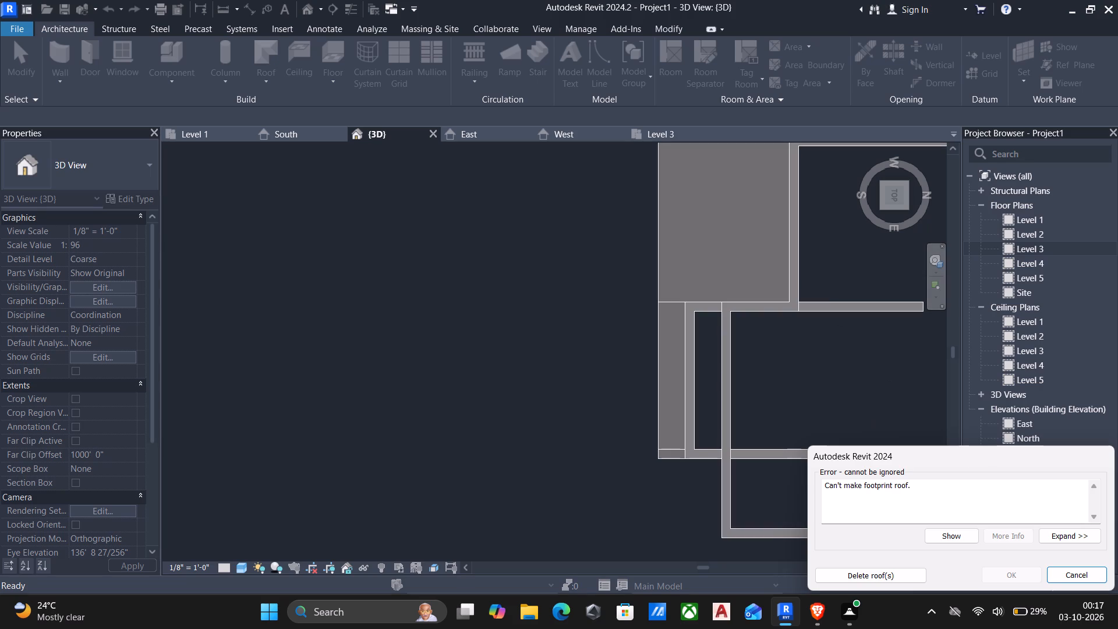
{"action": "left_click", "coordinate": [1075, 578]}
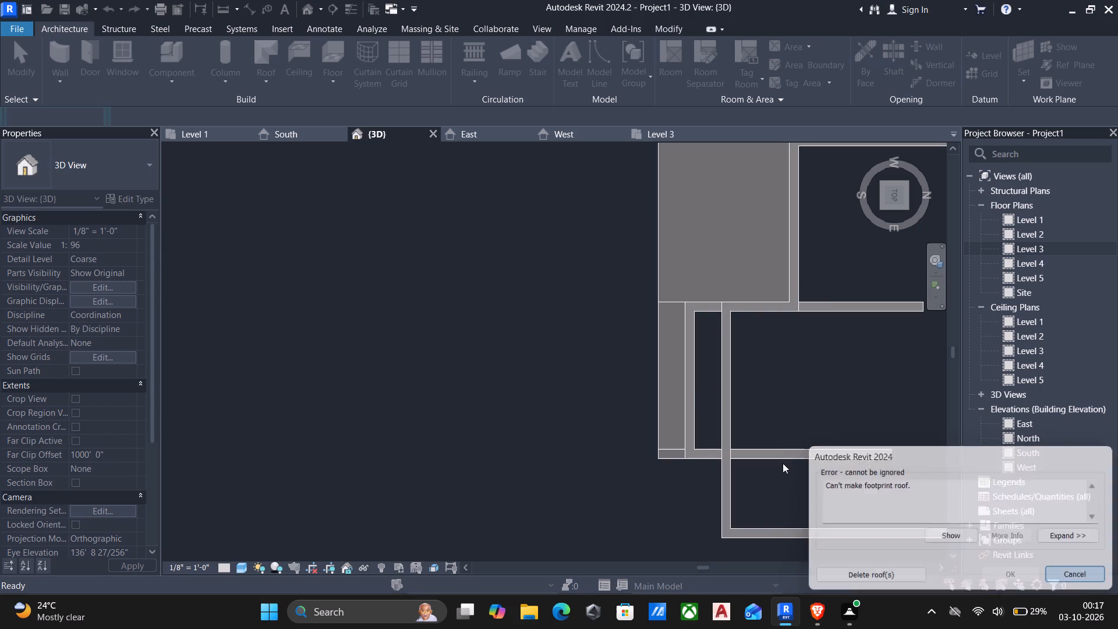
Examine the boundary line corners around the front projection for gaps or overlaps.
{"action": "scroll", "coordinate": [598, 306], "scroll_direction": "down", "scroll_amount": 4}
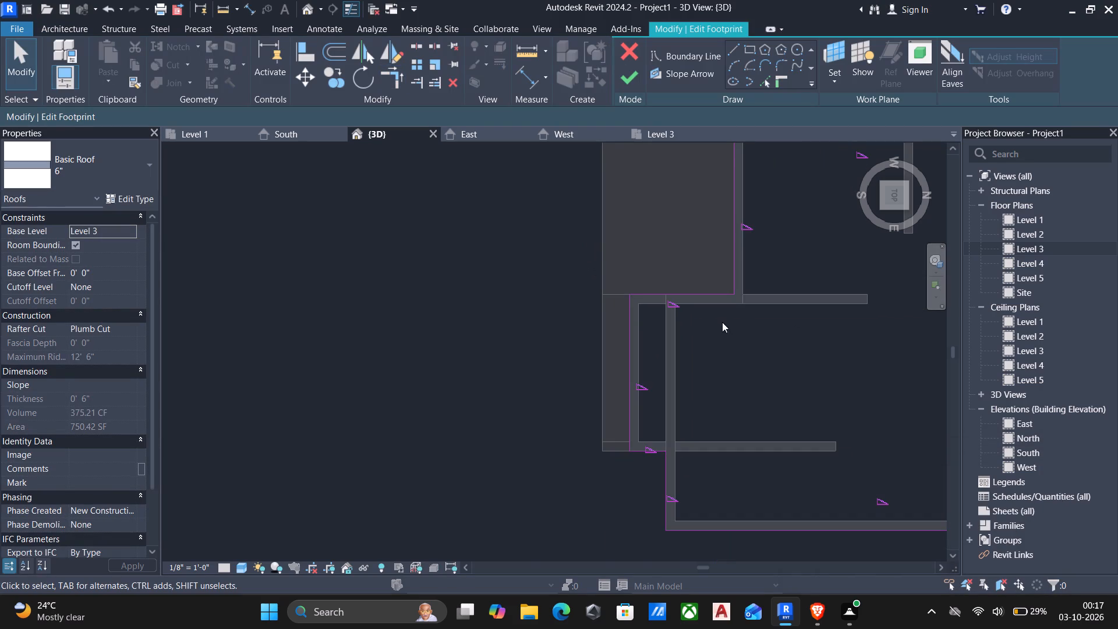
{"action": "scroll", "coordinate": [722, 324], "scroll_direction": "up", "scroll_amount": 6}
{"action": "scroll", "coordinate": [508, 275], "scroll_direction": "up", "scroll_amount": 6}
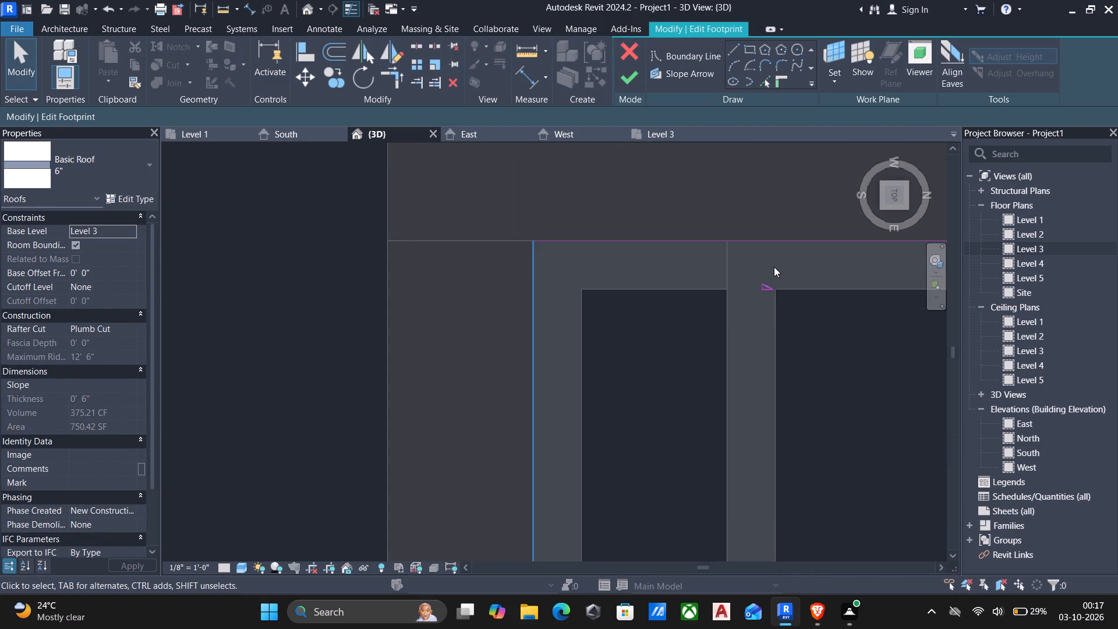
{"action": "scroll", "coordinate": [774, 267], "scroll_direction": "down", "scroll_amount": 4}
{"action": "scroll", "coordinate": [776, 270], "scroll_direction": "up", "scroll_amount": 6}
{"action": "scroll", "coordinate": [818, 295], "scroll_direction": "down", "scroll_amount": 6}
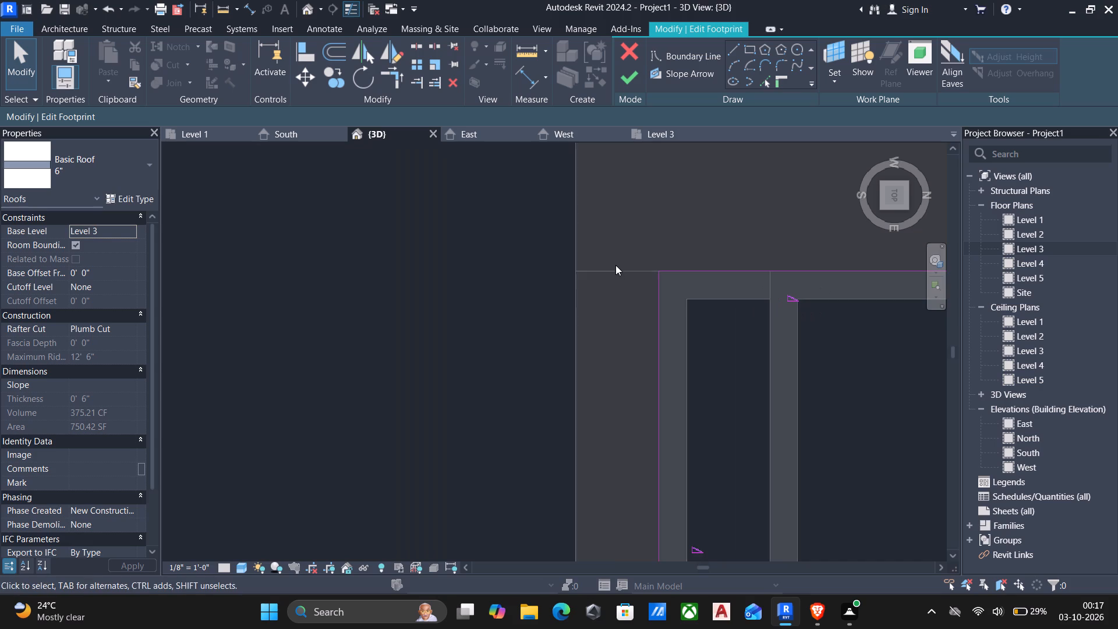
{"action": "scroll", "coordinate": [615, 264], "scroll_direction": "up", "scroll_amount": 1}
{"action": "scroll", "coordinate": [700, 295], "scroll_direction": "down", "scroll_amount": 2}
{"action": "middle_click_drag", "start_coordinate": [728, 323], "coordinate": [506, 193]}
{"action": "scroll", "coordinate": [506, 192], "scroll_direction": "down", "scroll_amount": 1}
{"action": "scroll", "coordinate": [562, 227], "scroll_direction": "down", "scroll_amount": 4}
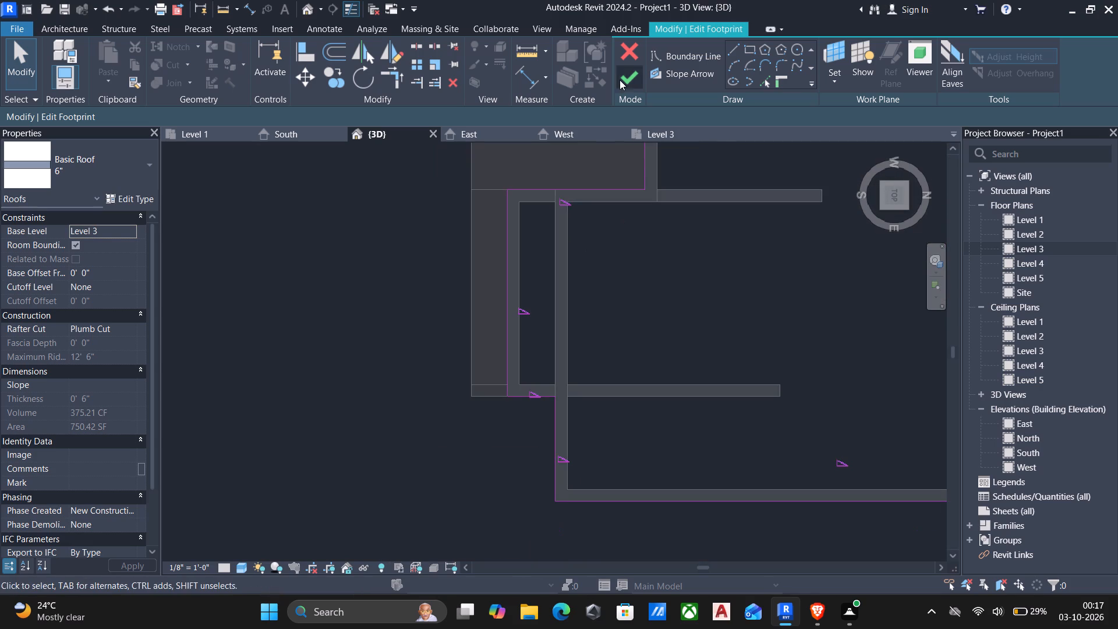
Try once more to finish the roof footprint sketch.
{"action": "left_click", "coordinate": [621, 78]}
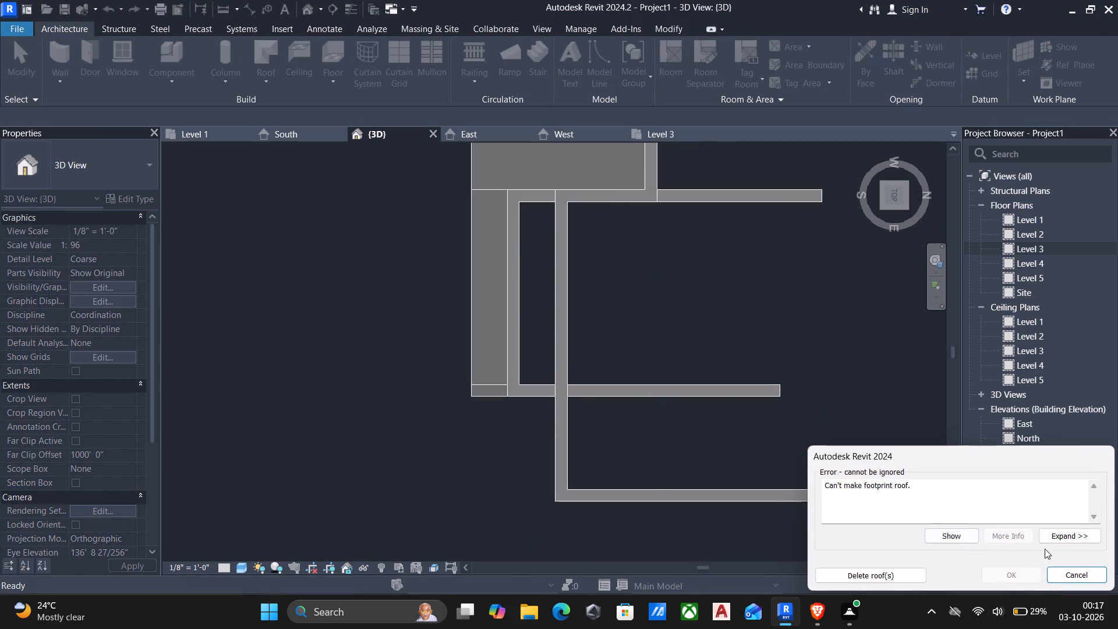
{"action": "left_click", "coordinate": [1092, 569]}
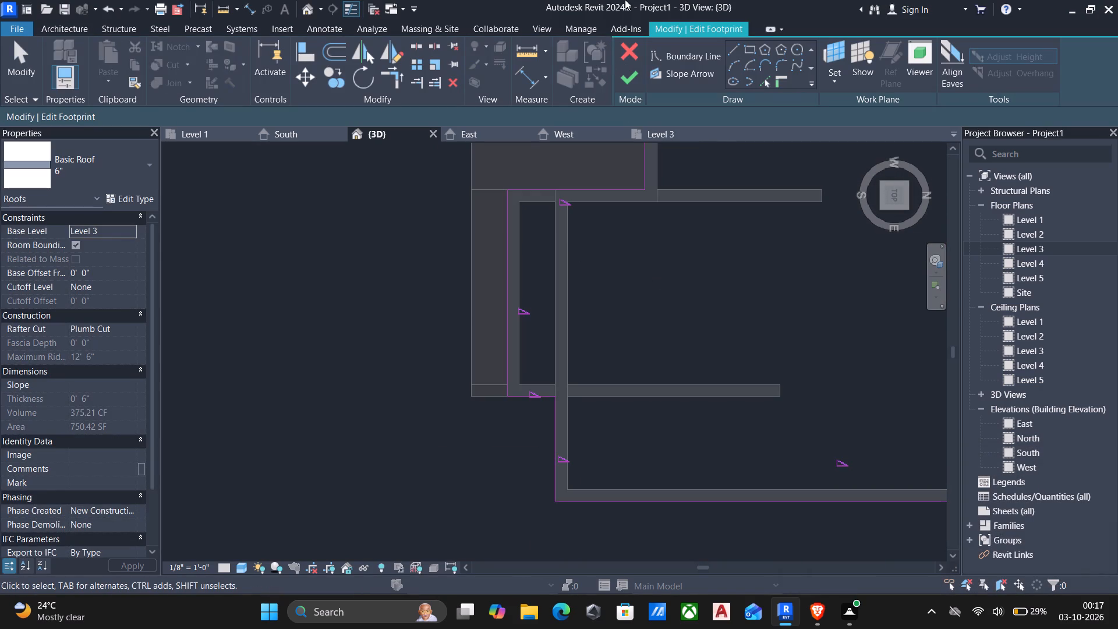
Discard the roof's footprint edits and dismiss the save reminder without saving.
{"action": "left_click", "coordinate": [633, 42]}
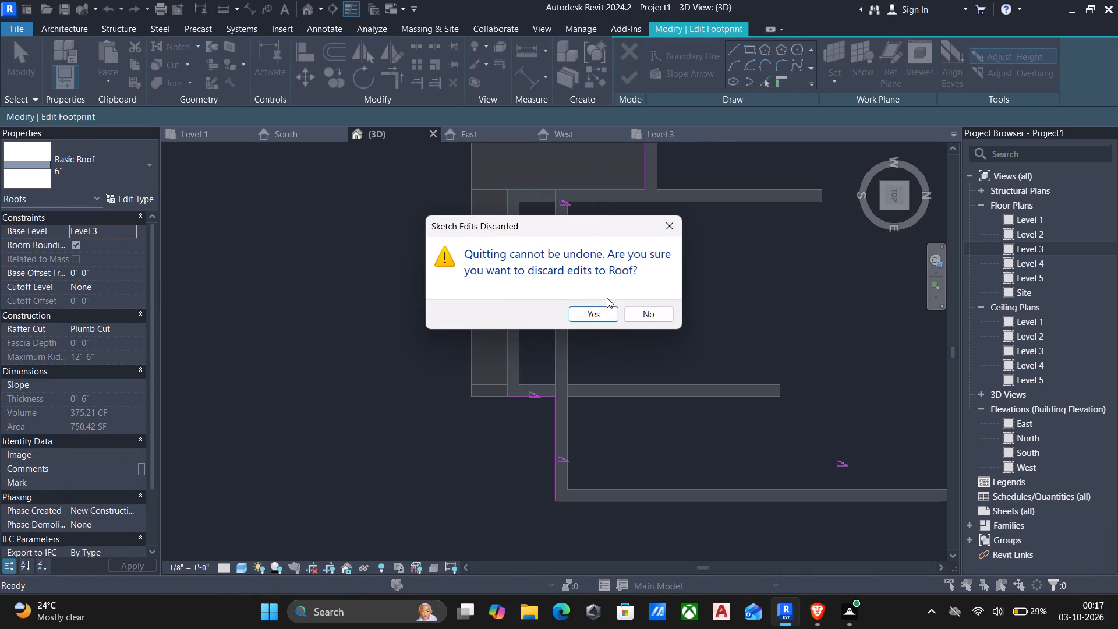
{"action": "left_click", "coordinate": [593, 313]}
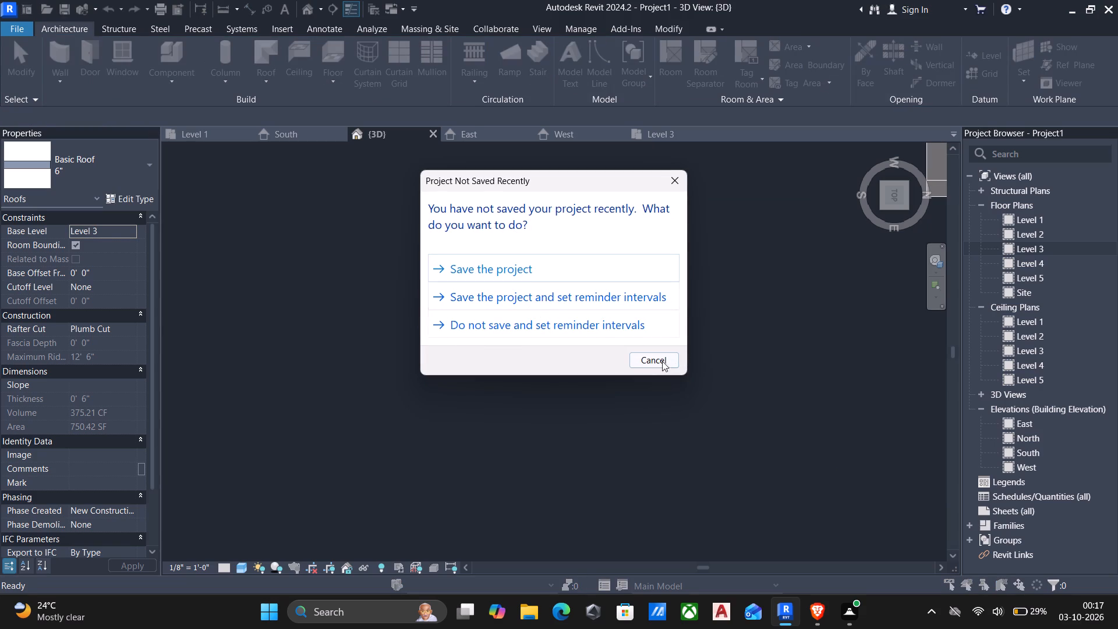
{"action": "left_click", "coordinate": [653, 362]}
Reopen the 6" Level 3 roof's footprint for editing.
{"action": "scroll", "coordinate": [556, 310], "scroll_direction": "down", "scroll_amount": 5}
{"action": "scroll", "coordinate": [685, 277], "scroll_direction": "down", "scroll_amount": 4}
{"action": "middle_click_drag", "start_coordinate": [686, 280], "coordinate": [681, 284]}
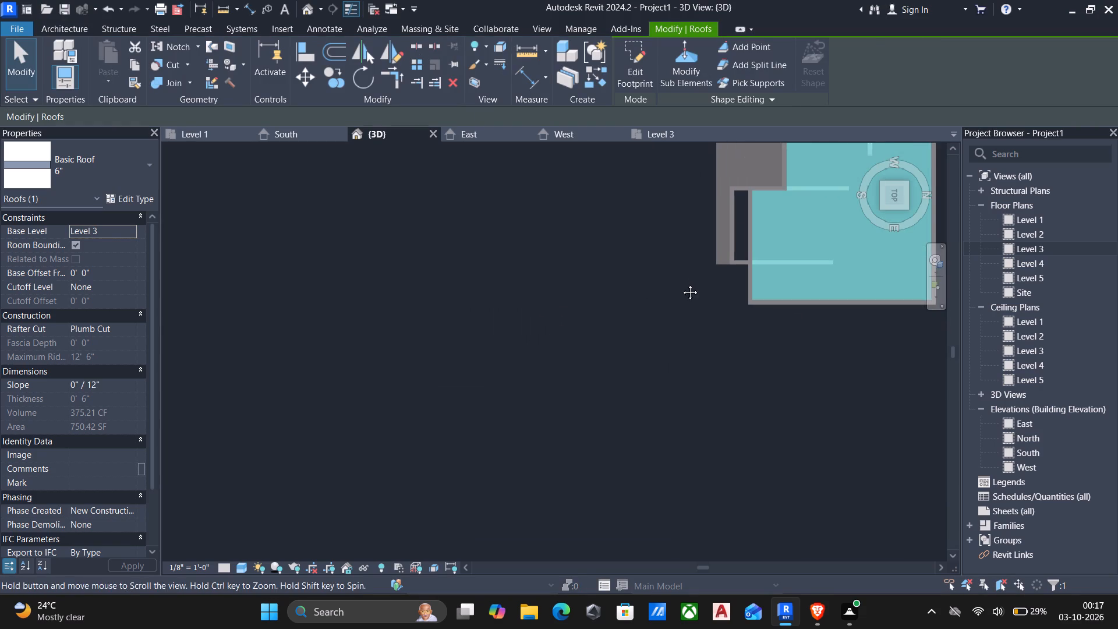
{"action": "middle_click_drag", "start_coordinate": [681, 284], "coordinate": [640, 326]}
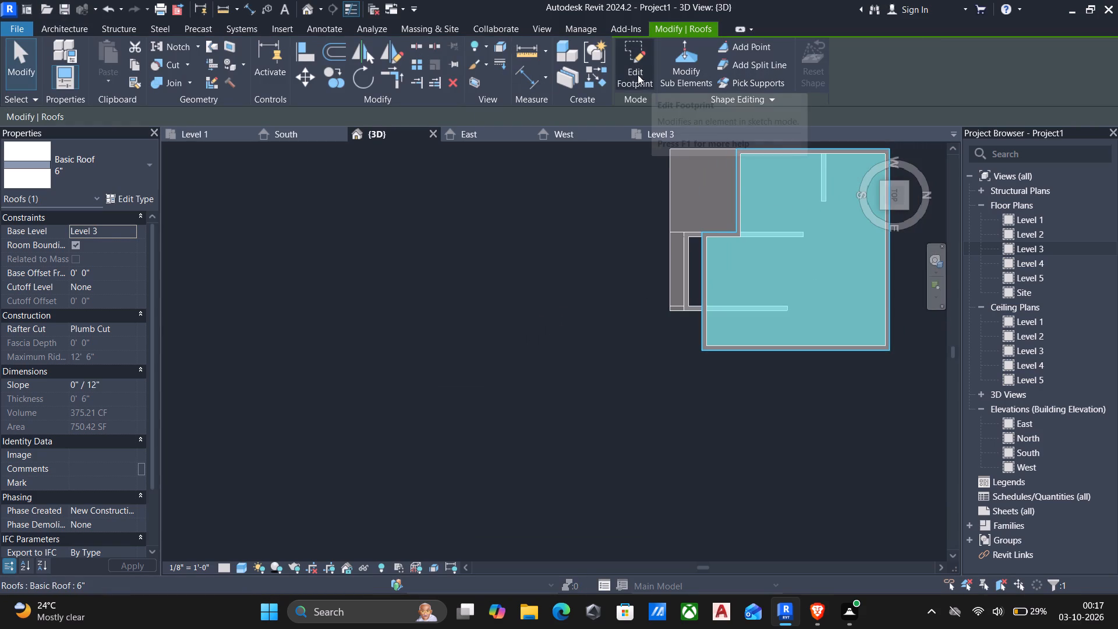
{"action": "left_click", "coordinate": [626, 61]}
Move the main south wall's boundary line 2' 8" south onto the outer face of the projection's south wall.
{"action": "scroll", "coordinate": [668, 229], "scroll_direction": "up", "scroll_amount": 6}
{"action": "scroll", "coordinate": [777, 246], "scroll_direction": "up", "scroll_amount": 5}
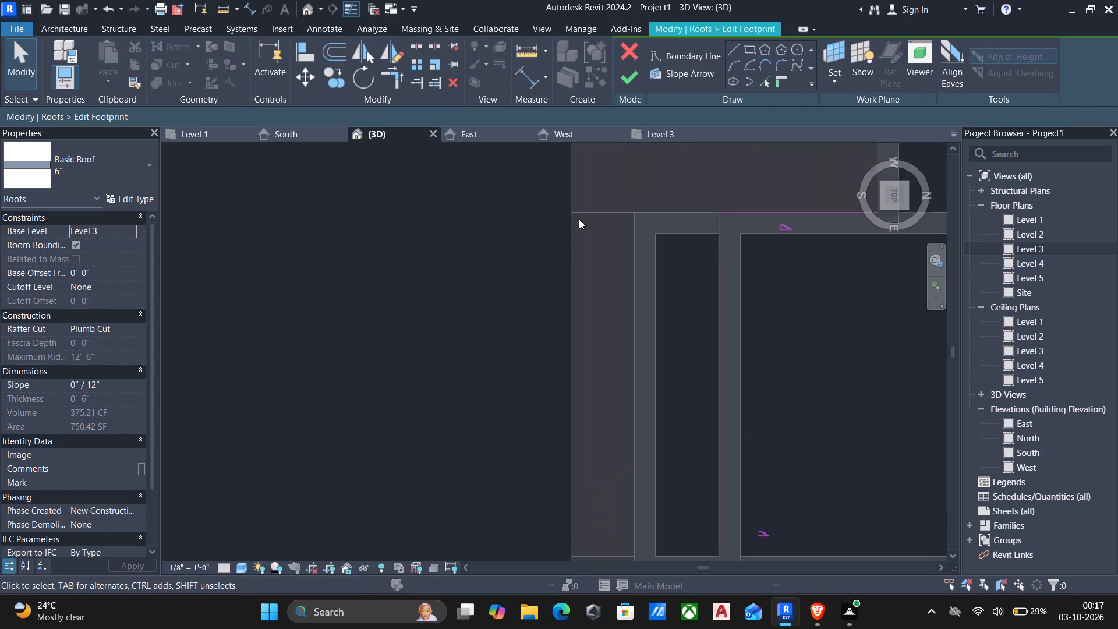
{"action": "left_click", "coordinate": [721, 241]}
{"action": "scroll", "coordinate": [652, 259], "scroll_direction": "down", "scroll_amount": 4}
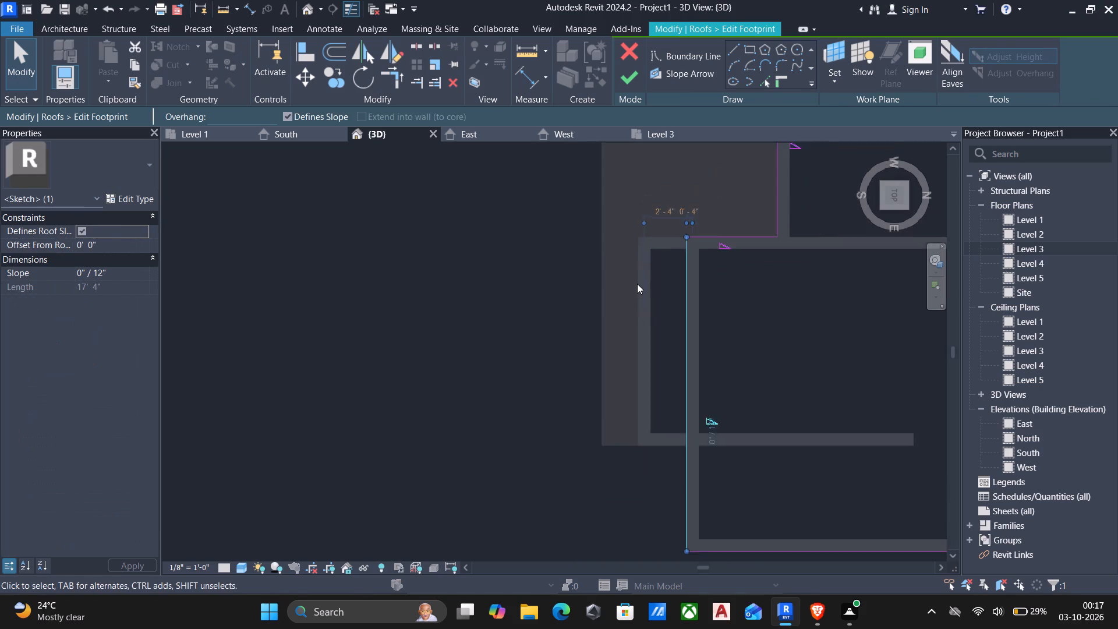
{"action": "scroll", "coordinate": [637, 284], "scroll_direction": "down", "scroll_amount": 1}
{"action": "middle_click_drag", "start_coordinate": [636, 285], "coordinate": [639, 268]}
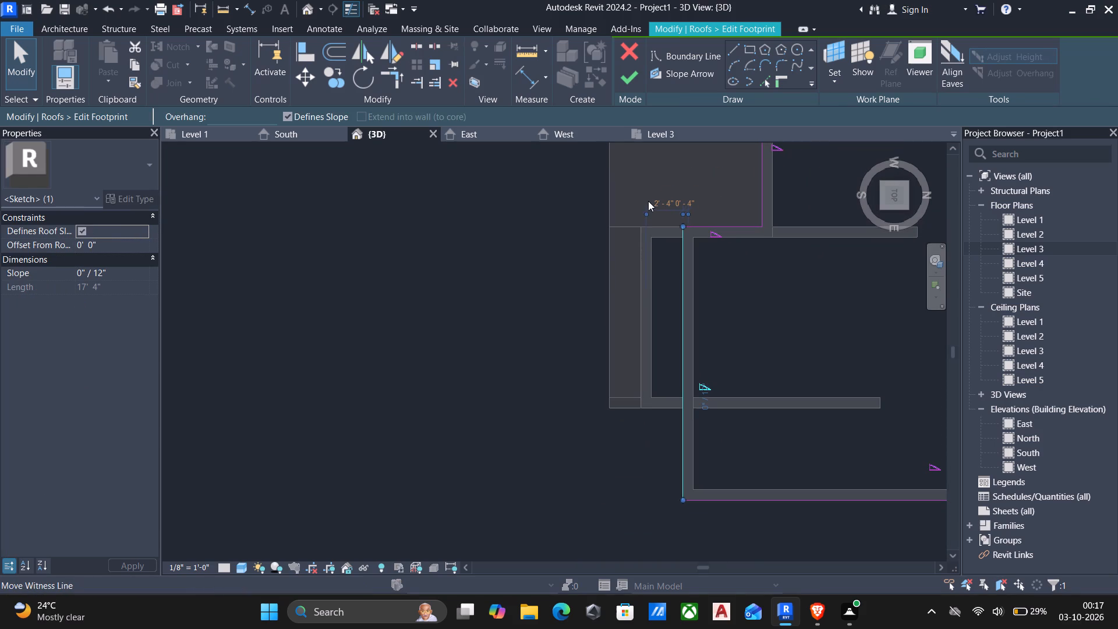
{"action": "type", "text": "MV"}
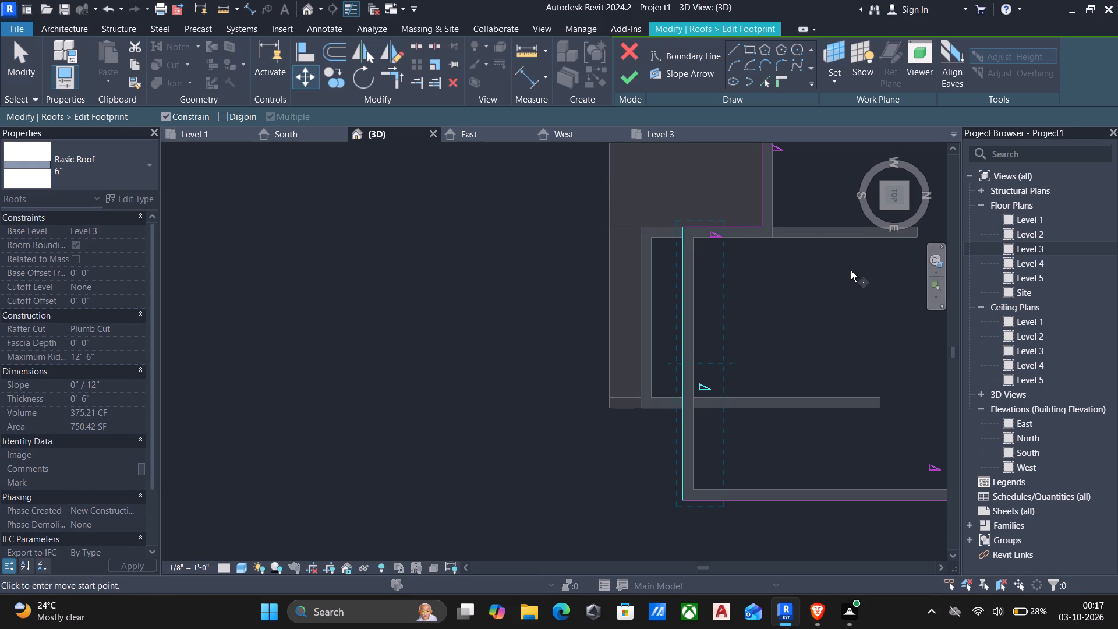
{"action": "scroll", "coordinate": [791, 282], "scroll_direction": "up", "scroll_amount": 5}
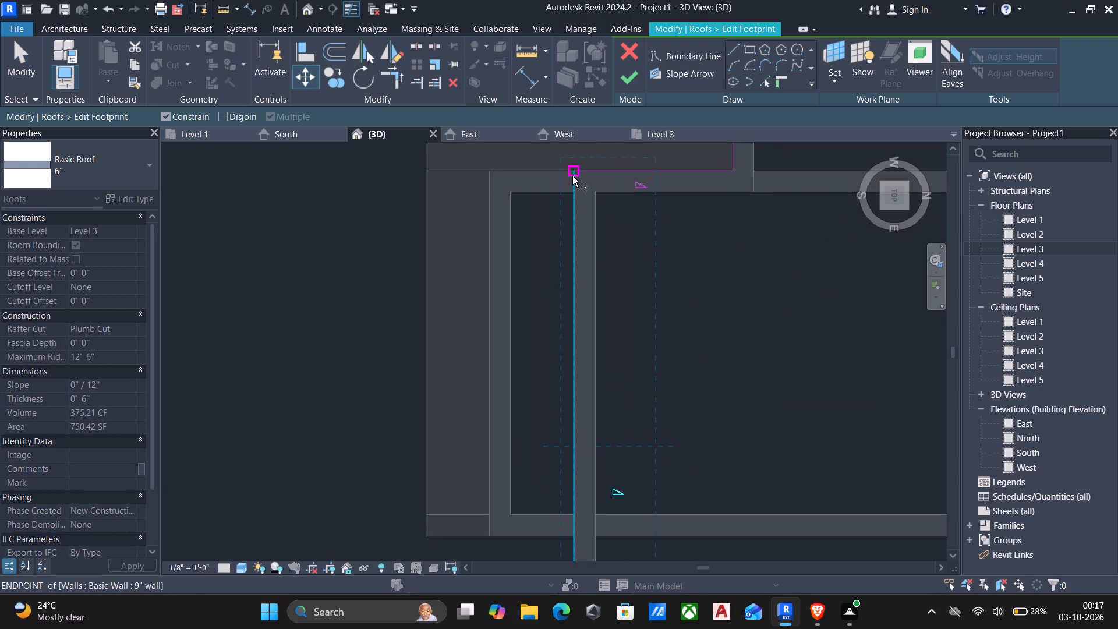
{"action": "left_click", "coordinate": [574, 173]}
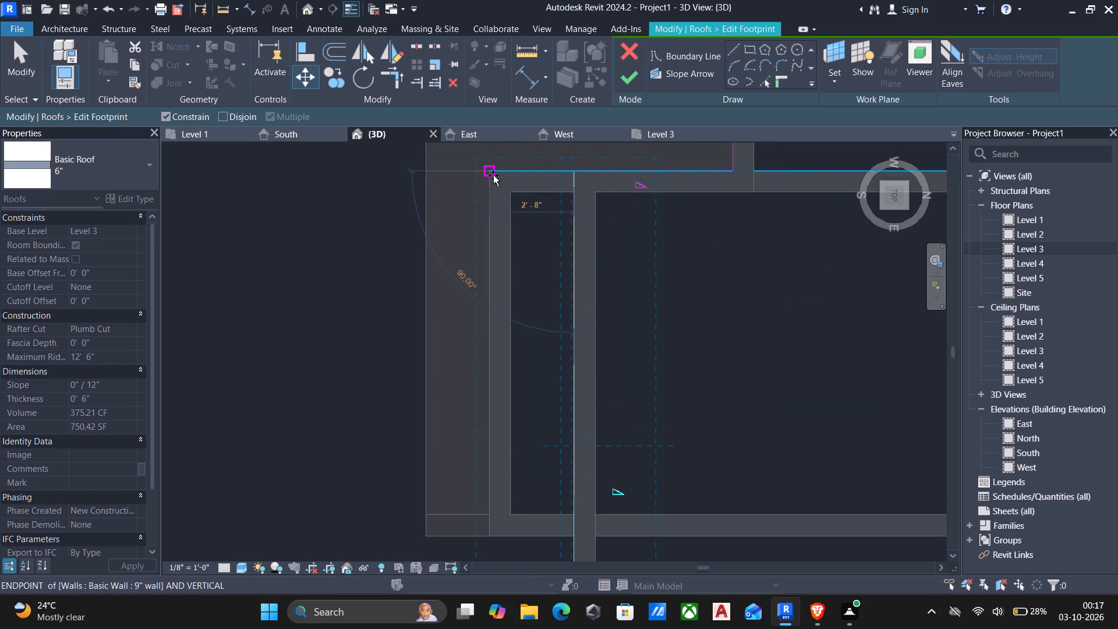
{"action": "left_click", "coordinate": [493, 175]}
{"action": "key", "text": "Escape"}
{"action": "scroll", "coordinate": [514, 200], "scroll_direction": "down", "scroll_amount": 3}
{"action": "middle_click_drag", "start_coordinate": [512, 225], "coordinate": [530, 126]}
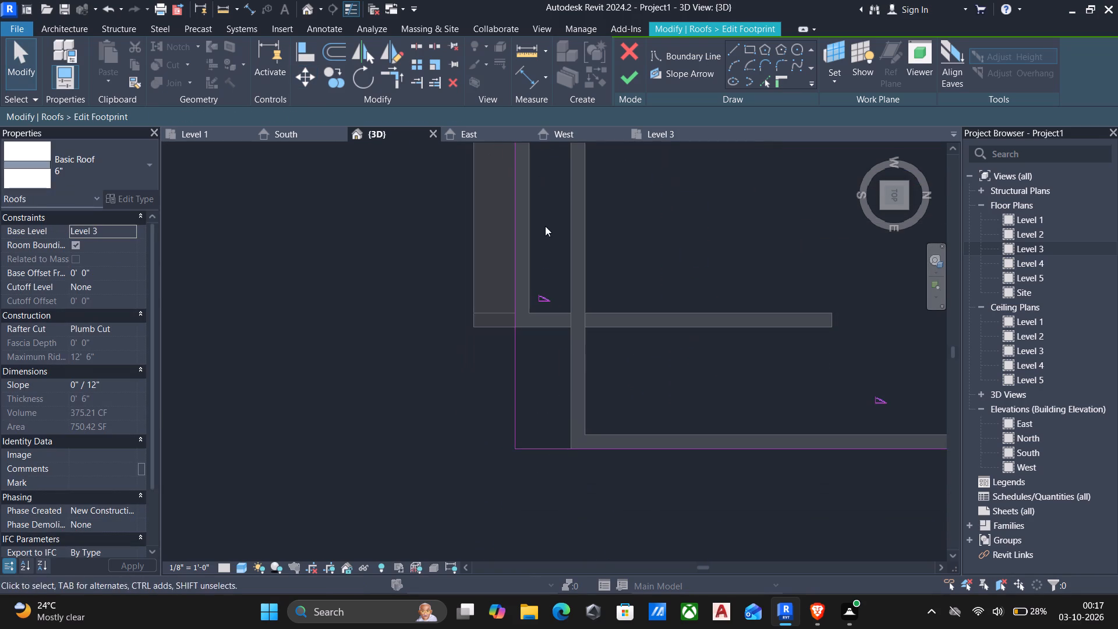
{"action": "key", "text": "Escape"}
{"action": "key", "text": "Escape"}
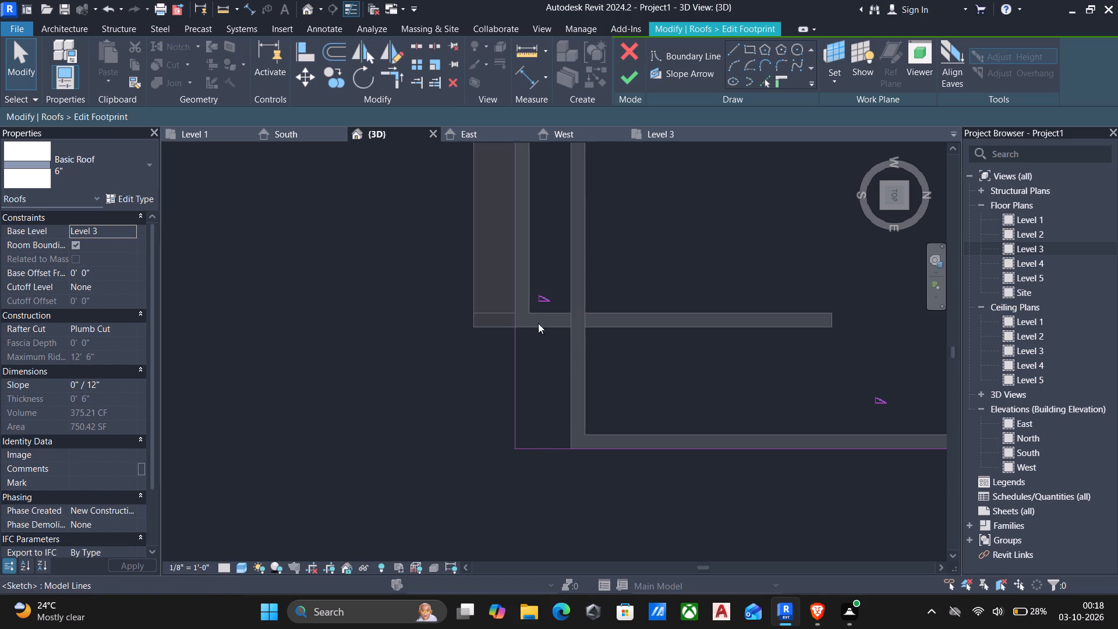
Draw a straight roof boundary line at the projection's southeast corner.
{"action": "left_click", "coordinate": [731, 51]}
{"action": "scroll", "coordinate": [537, 333], "scroll_direction": "up", "scroll_amount": 6}
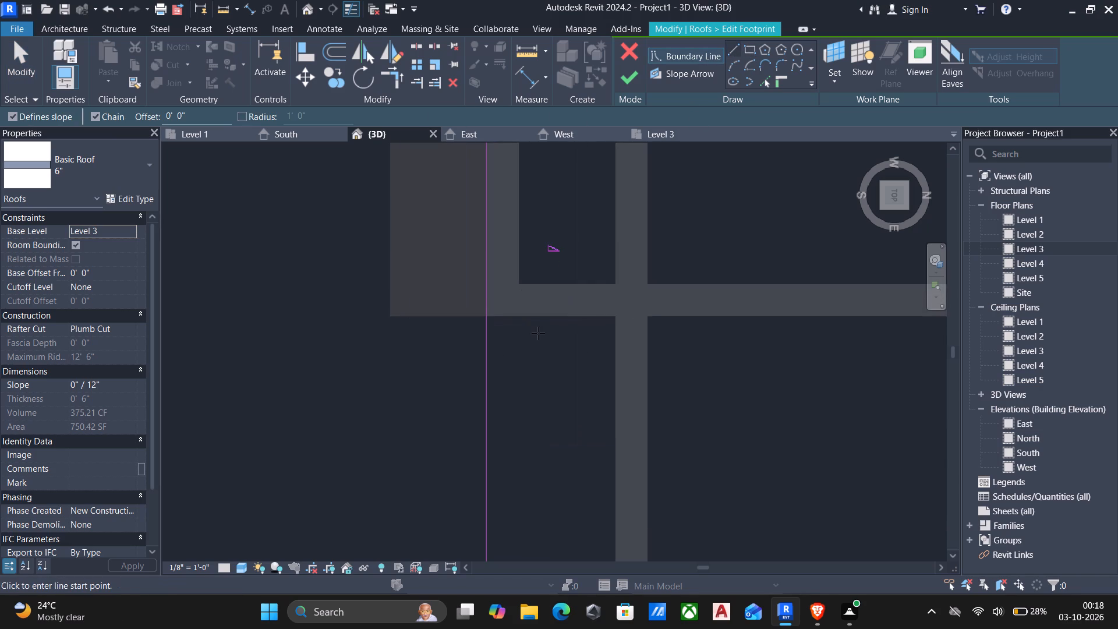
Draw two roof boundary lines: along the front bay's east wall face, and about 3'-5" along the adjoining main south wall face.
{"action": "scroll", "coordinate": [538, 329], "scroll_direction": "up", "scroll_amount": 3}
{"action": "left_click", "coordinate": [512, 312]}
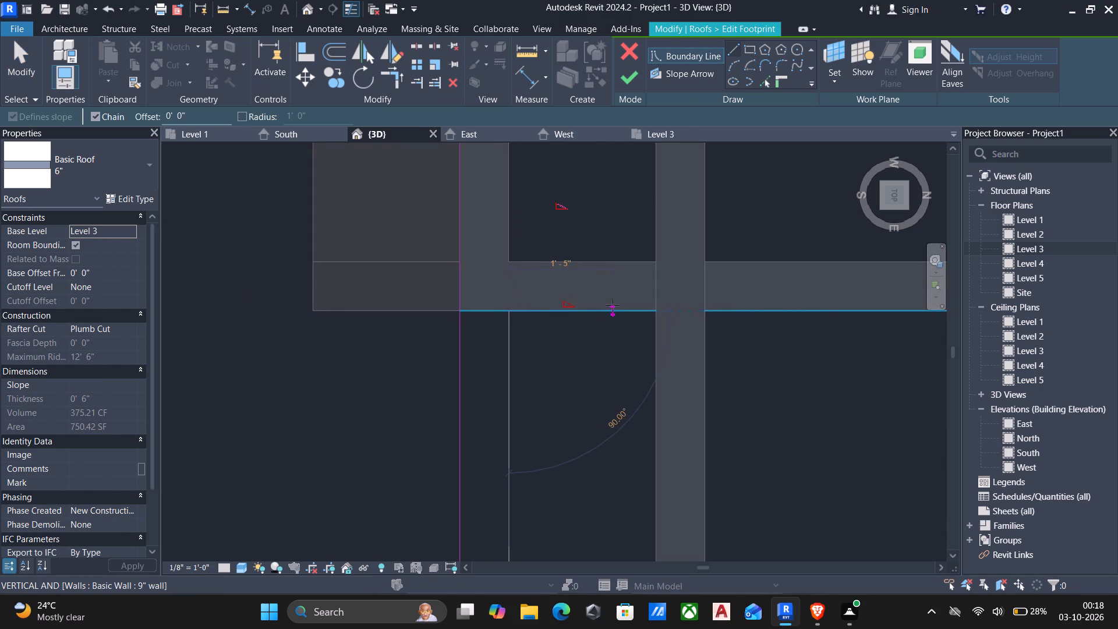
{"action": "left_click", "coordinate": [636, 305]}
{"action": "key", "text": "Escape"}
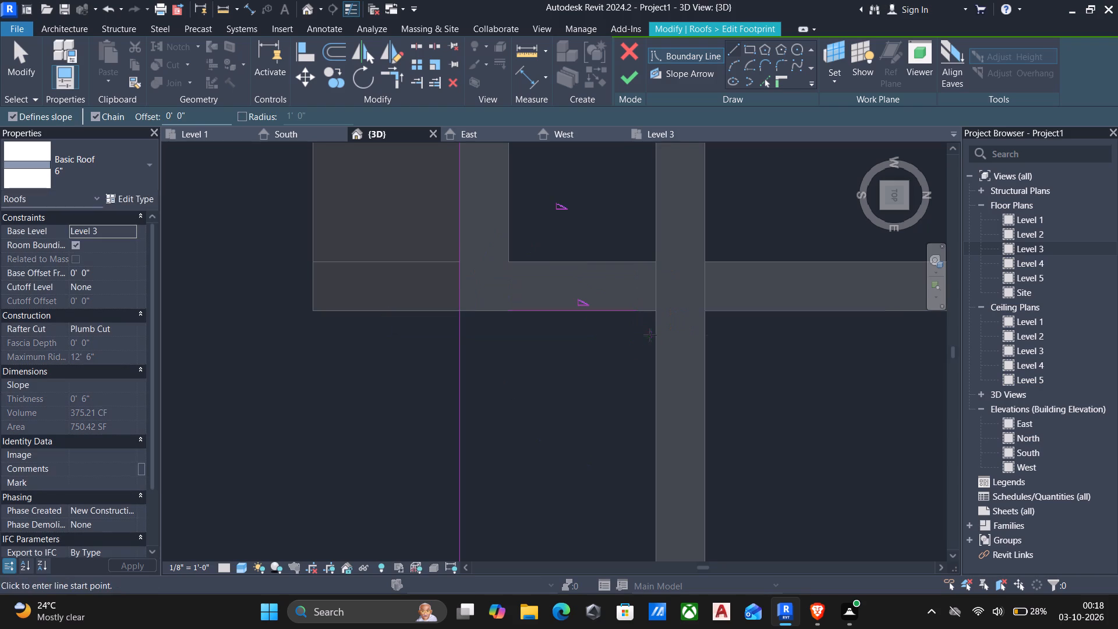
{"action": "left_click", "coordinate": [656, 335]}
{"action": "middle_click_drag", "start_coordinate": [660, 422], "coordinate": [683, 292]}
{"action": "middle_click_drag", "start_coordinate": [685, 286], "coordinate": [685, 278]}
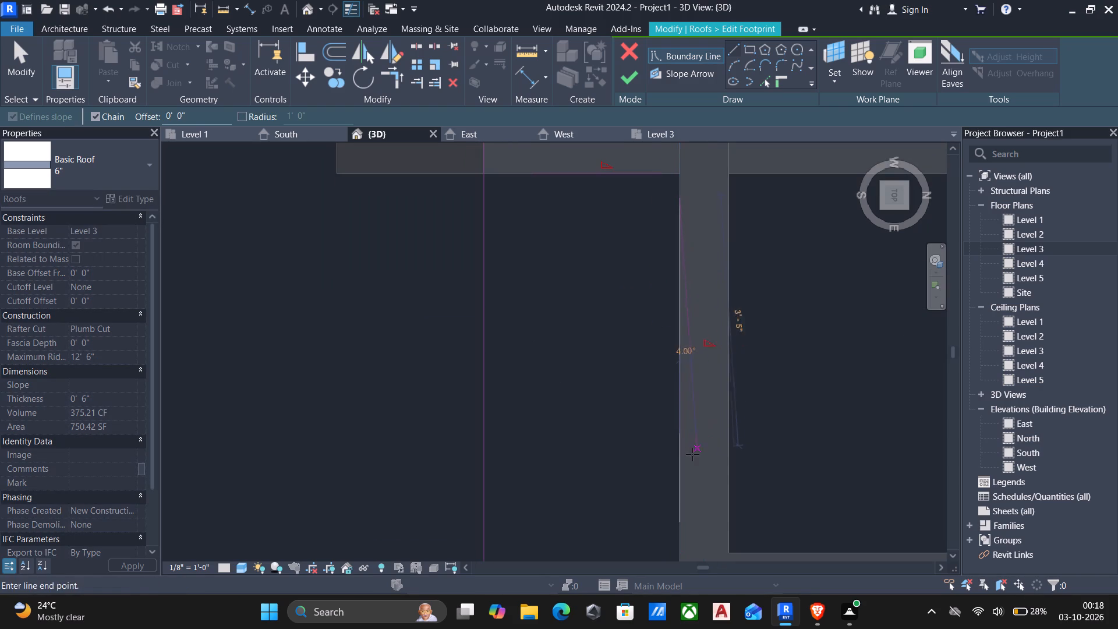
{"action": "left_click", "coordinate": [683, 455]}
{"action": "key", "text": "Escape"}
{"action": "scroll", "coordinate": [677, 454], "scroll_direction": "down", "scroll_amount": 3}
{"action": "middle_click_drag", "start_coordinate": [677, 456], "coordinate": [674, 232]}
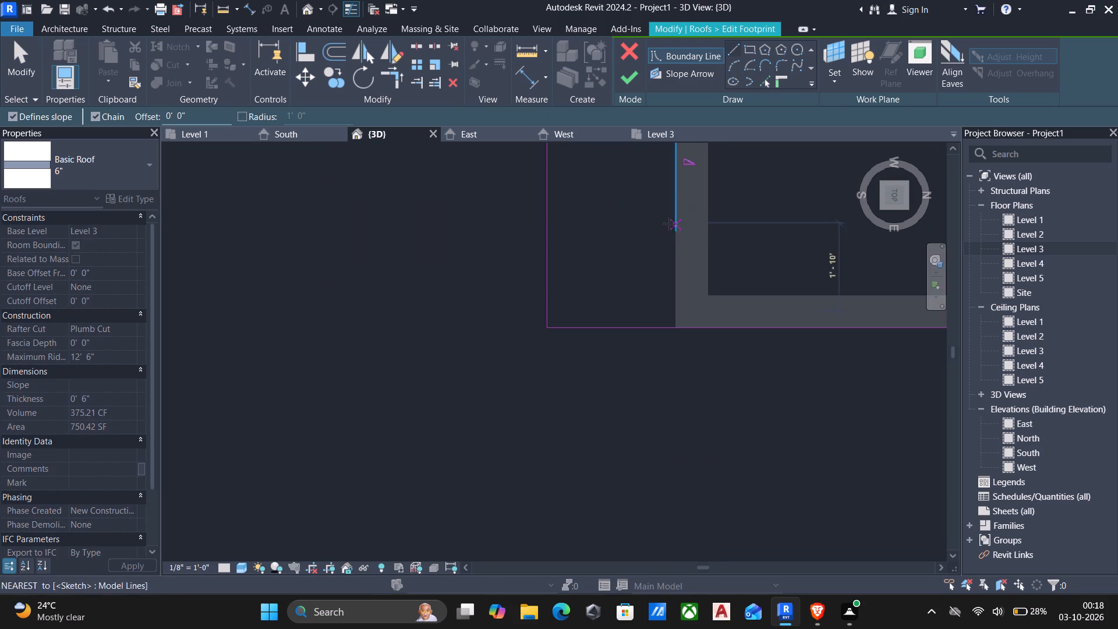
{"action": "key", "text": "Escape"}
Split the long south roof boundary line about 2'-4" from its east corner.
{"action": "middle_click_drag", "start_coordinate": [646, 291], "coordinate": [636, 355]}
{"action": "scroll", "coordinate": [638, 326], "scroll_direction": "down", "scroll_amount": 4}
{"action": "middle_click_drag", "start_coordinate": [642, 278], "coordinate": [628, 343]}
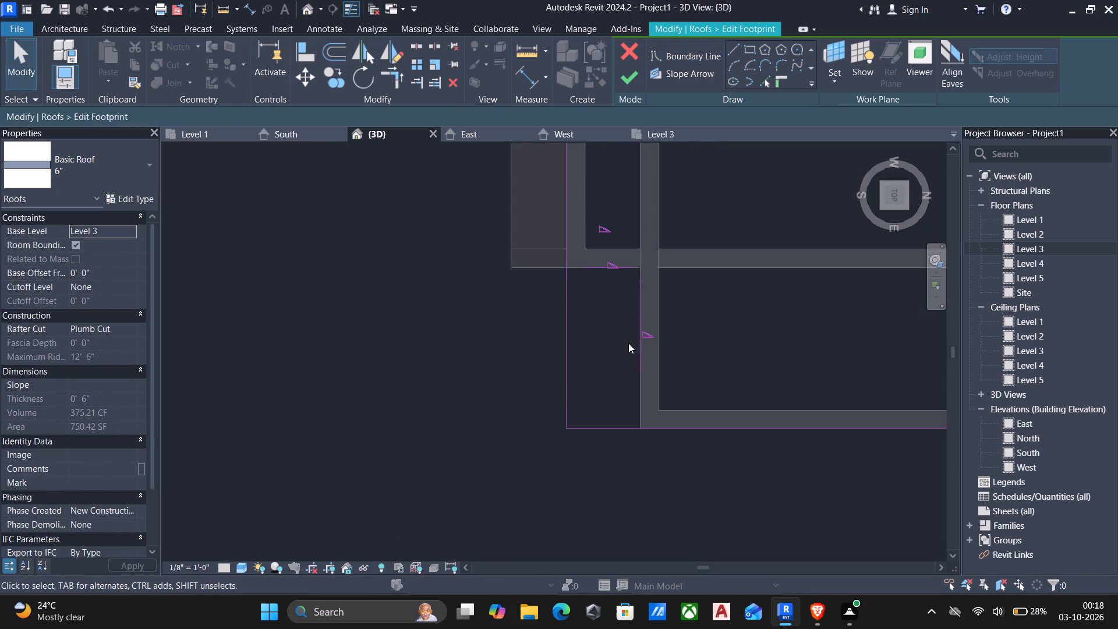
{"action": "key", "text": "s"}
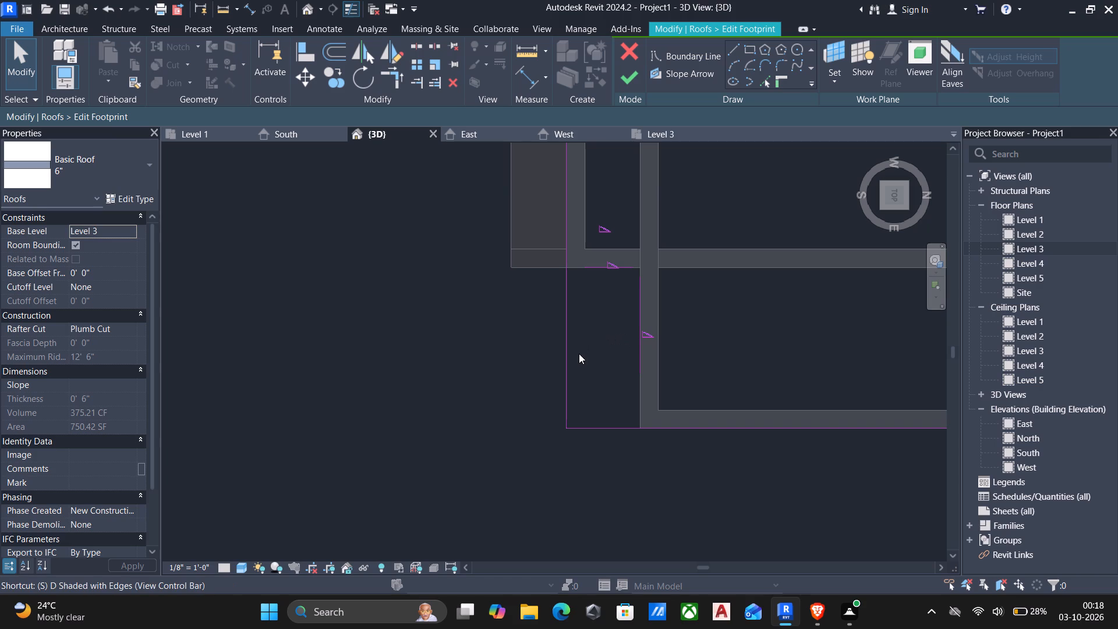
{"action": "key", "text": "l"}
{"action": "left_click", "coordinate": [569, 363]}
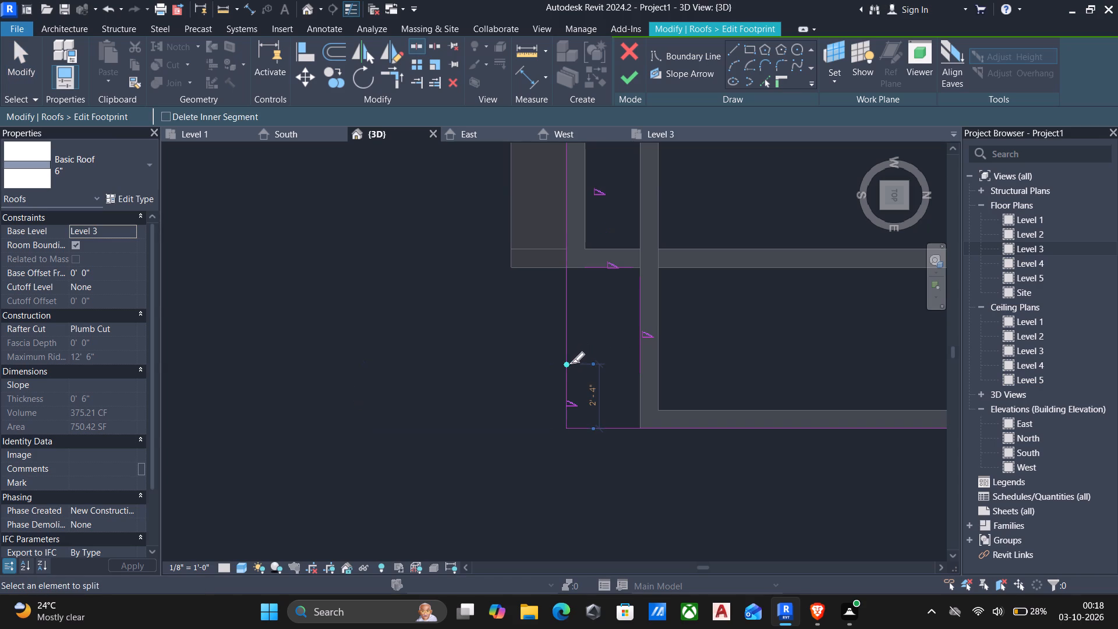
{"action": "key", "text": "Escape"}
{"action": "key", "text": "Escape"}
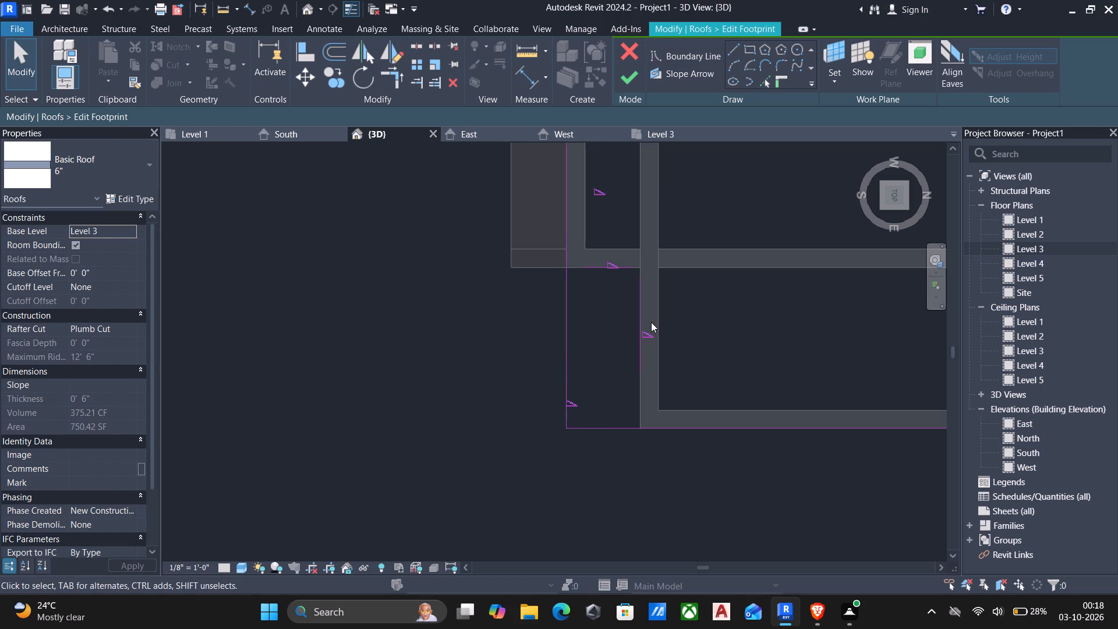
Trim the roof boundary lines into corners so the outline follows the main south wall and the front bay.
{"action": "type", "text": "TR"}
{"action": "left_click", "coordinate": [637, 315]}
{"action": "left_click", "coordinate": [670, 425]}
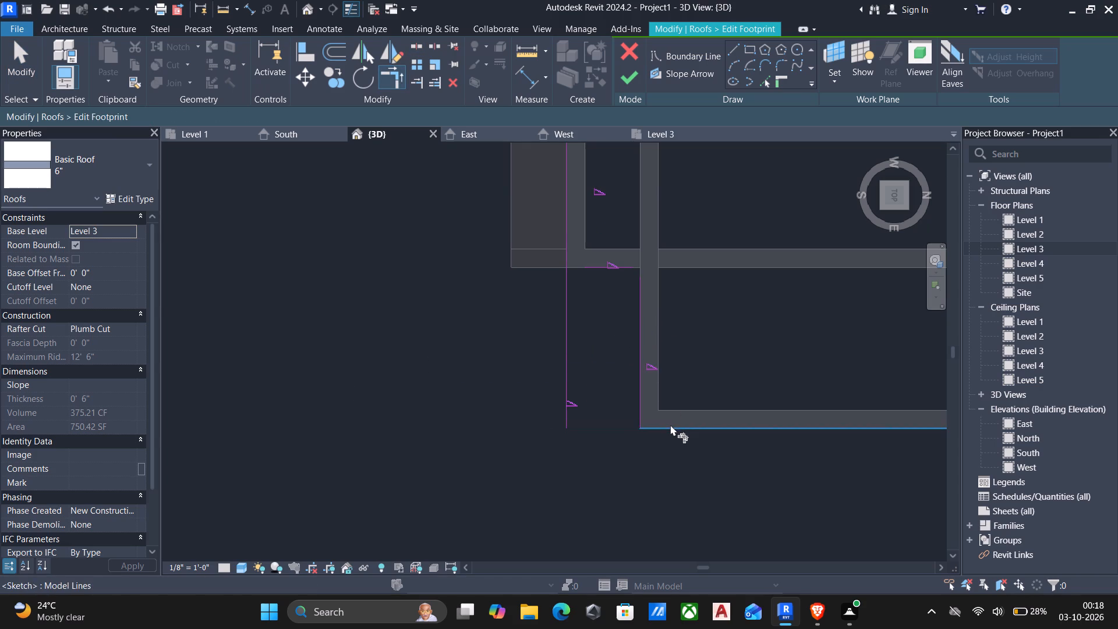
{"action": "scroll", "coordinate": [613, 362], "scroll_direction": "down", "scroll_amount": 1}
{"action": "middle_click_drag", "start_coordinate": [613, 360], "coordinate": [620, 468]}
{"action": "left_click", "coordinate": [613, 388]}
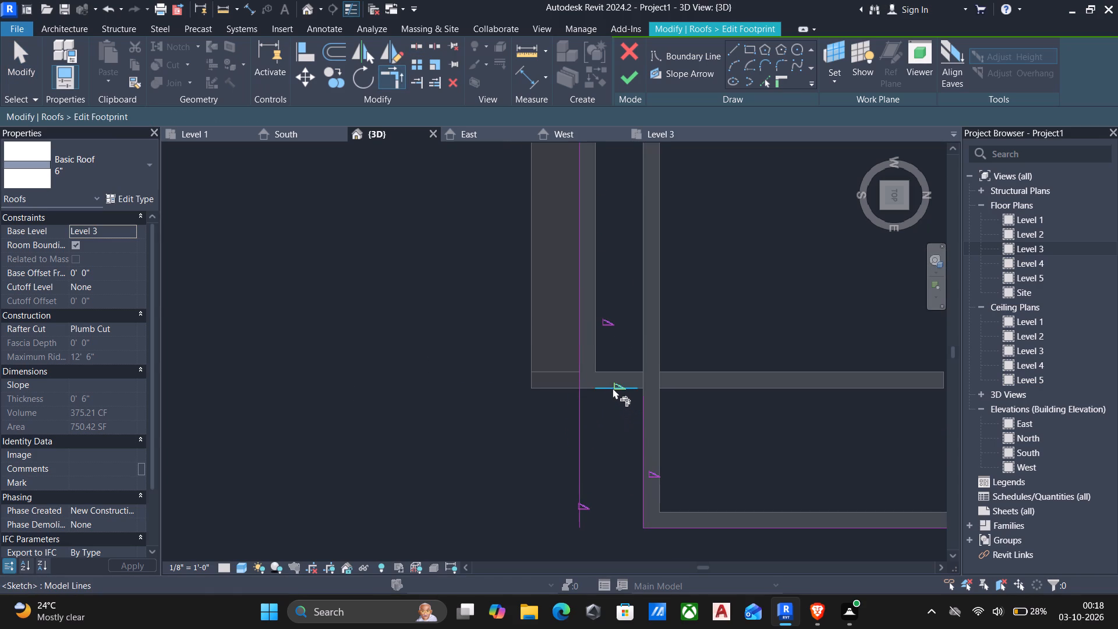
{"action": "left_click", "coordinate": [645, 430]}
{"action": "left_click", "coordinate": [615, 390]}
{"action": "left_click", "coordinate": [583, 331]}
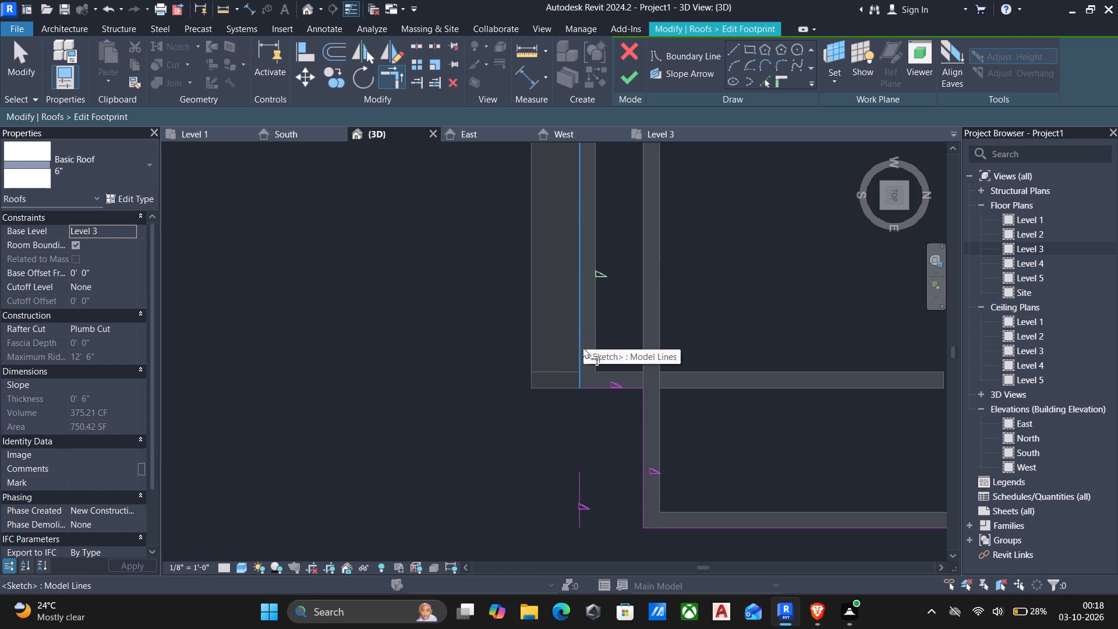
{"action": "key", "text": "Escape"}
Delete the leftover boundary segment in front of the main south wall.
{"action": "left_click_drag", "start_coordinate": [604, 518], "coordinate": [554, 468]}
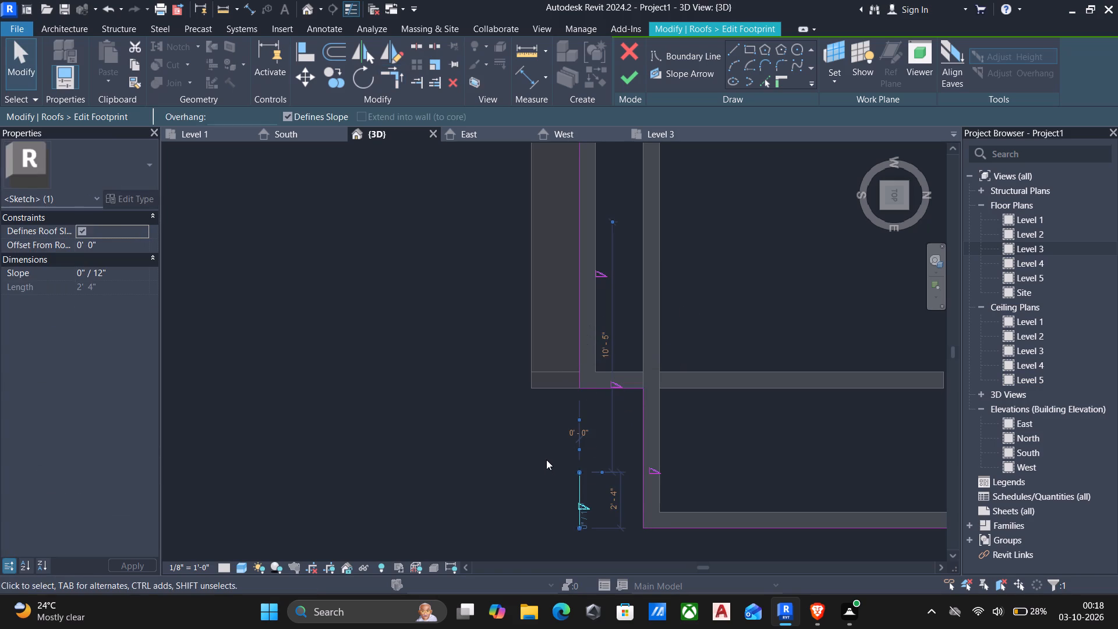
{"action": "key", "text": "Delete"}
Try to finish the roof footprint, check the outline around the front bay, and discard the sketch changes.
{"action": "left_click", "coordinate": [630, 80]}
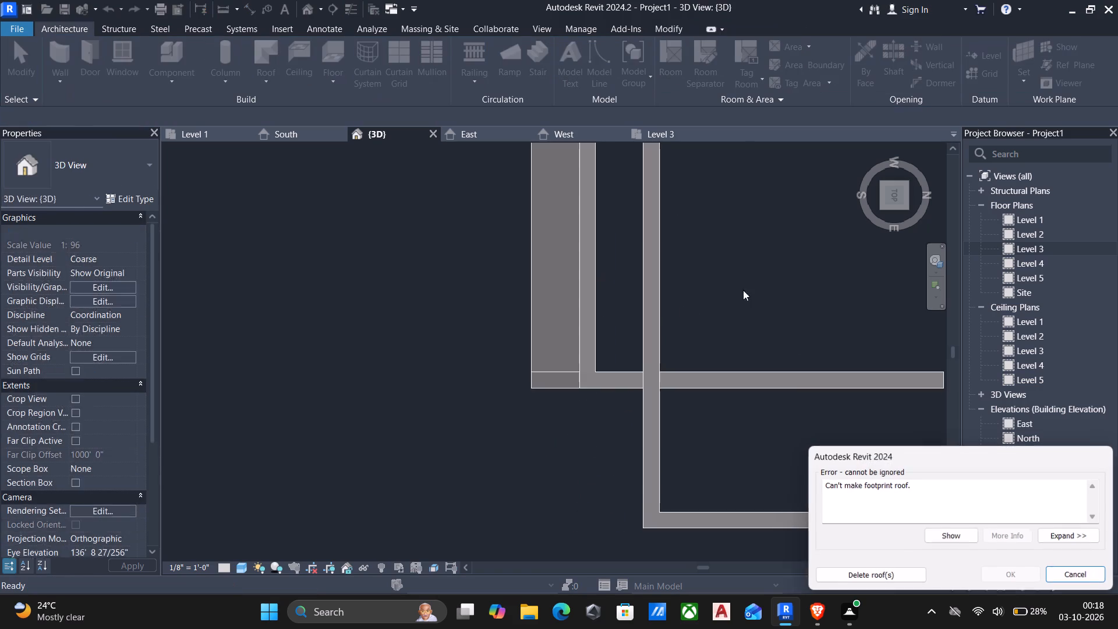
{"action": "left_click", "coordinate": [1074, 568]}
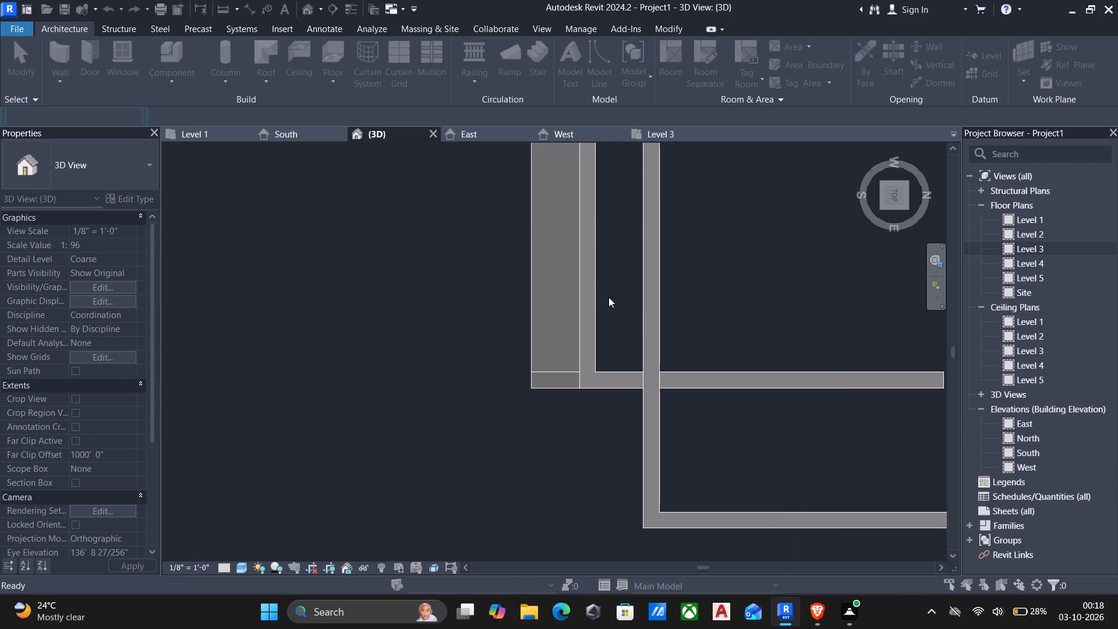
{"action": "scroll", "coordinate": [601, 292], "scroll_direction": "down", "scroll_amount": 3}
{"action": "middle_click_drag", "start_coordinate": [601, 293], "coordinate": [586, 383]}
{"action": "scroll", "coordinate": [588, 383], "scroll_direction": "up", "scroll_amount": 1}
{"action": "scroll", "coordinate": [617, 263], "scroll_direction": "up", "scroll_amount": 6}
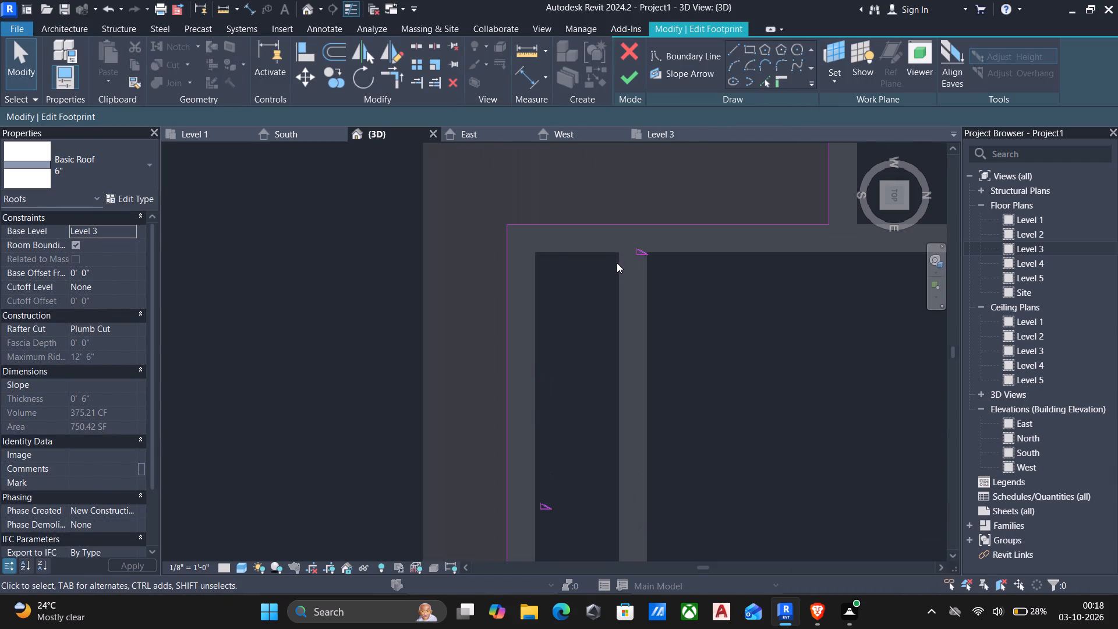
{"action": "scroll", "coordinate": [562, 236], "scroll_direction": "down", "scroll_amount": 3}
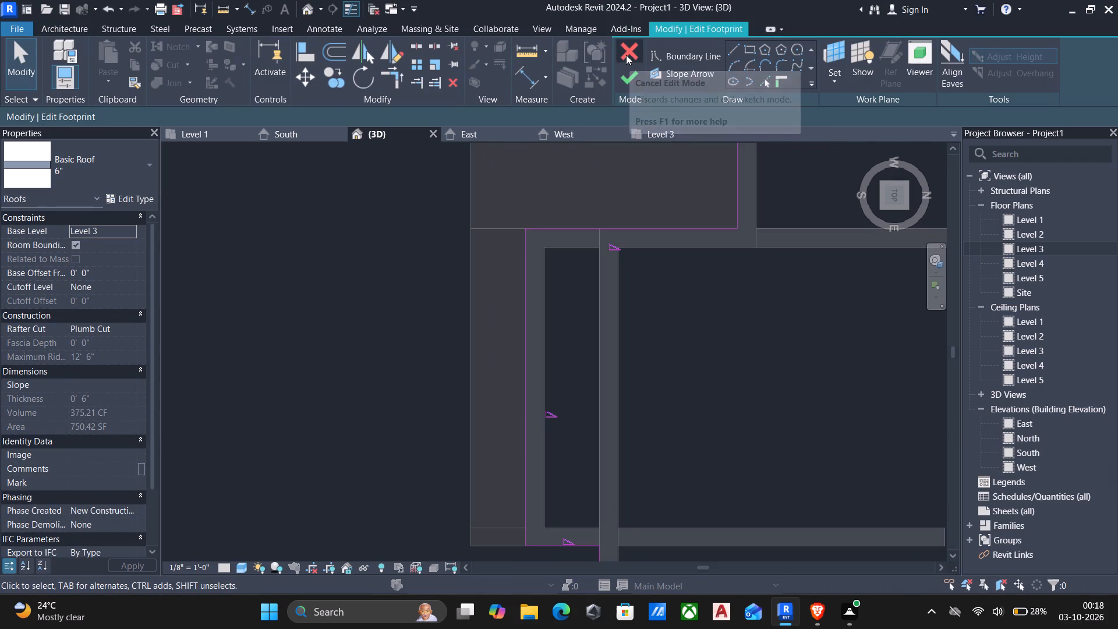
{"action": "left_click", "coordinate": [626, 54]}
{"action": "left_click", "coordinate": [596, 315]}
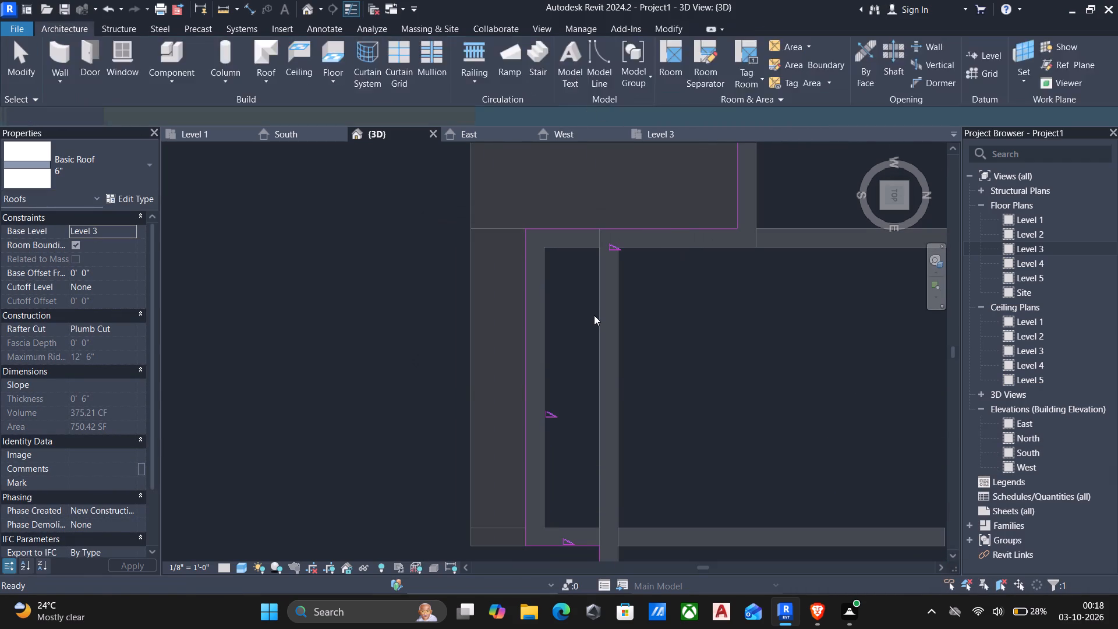
Undo the earlier footprint edits to the roof, back to before that editing session.
{"action": "key", "text": "ctrl+z"}
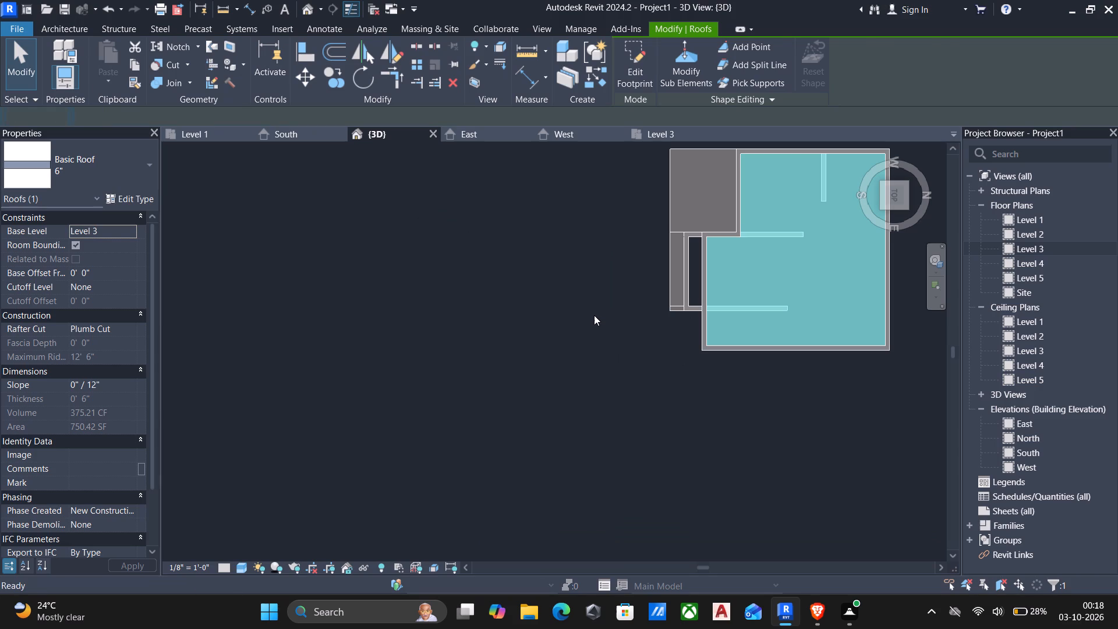
{"action": "key", "text": "ctrl+z"}
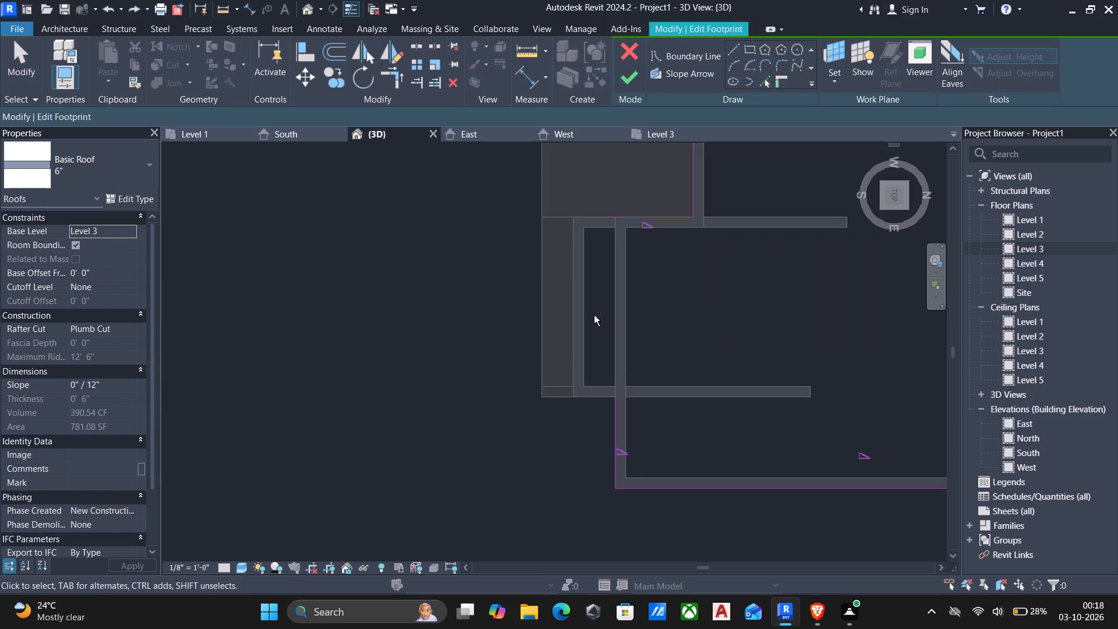
{"action": "key", "text": "ctrl+z"}
{"action": "key", "text": "ctrl+z"}
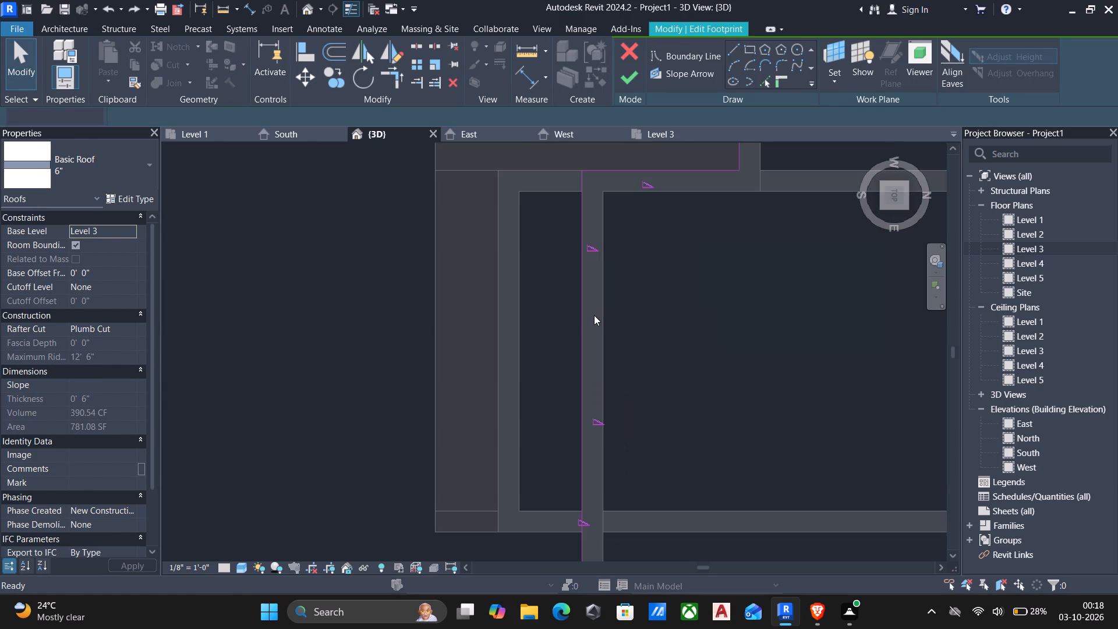
{"action": "key", "text": "ctrl+z"}
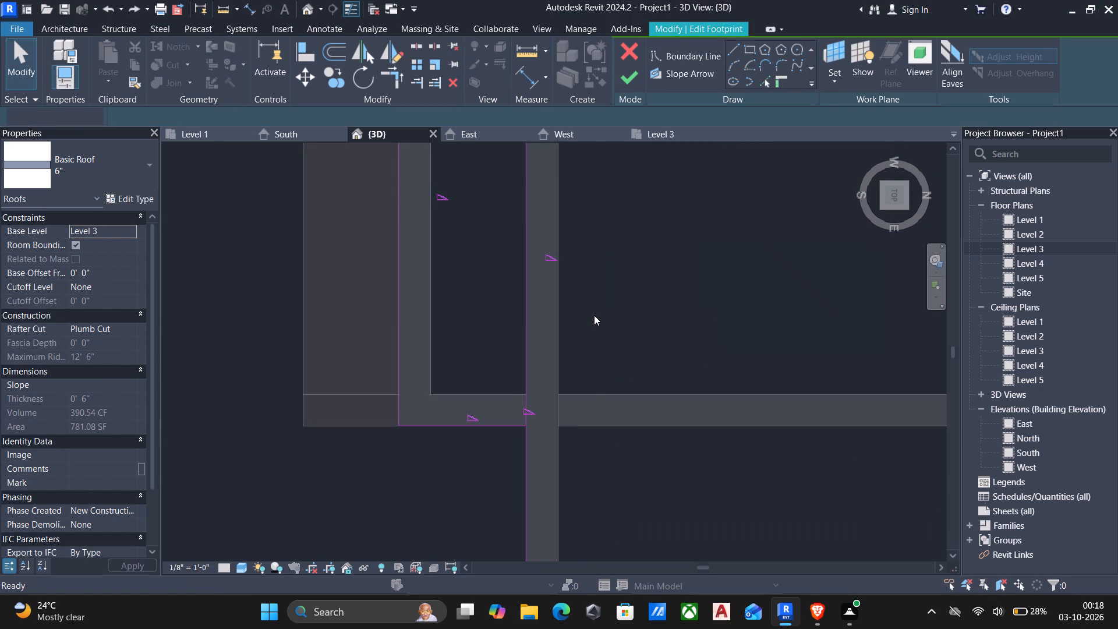
{"action": "key", "text": "ctrl+z"}
{"action": "key", "text": "ctrl+z"}
{"action": "key", "text": "ctrl+z"}
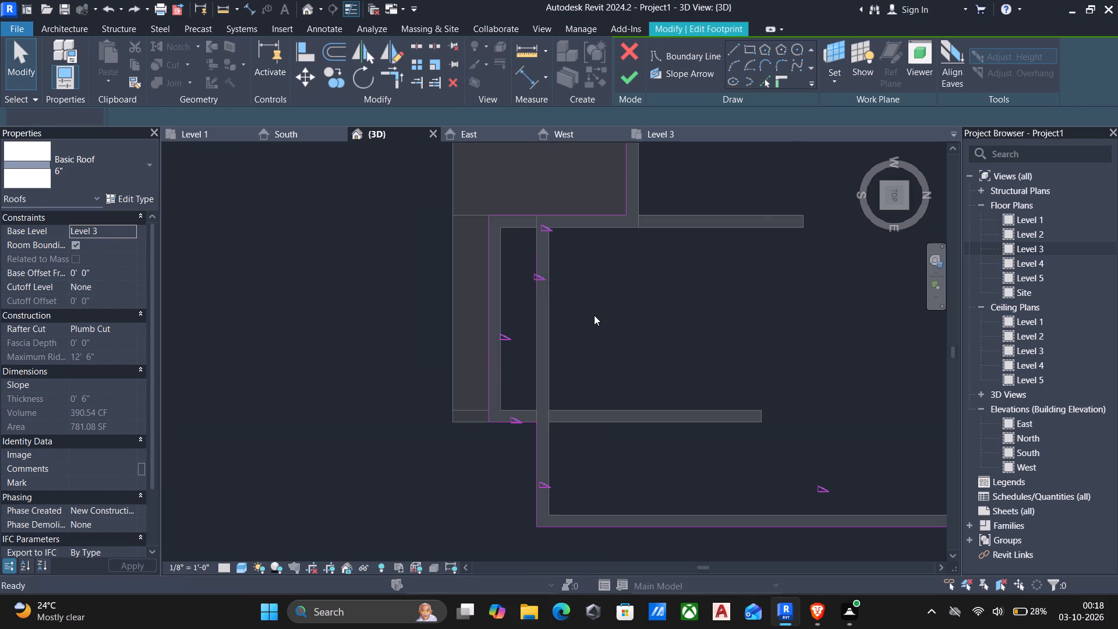
{"action": "key", "text": "ctrl+z"}
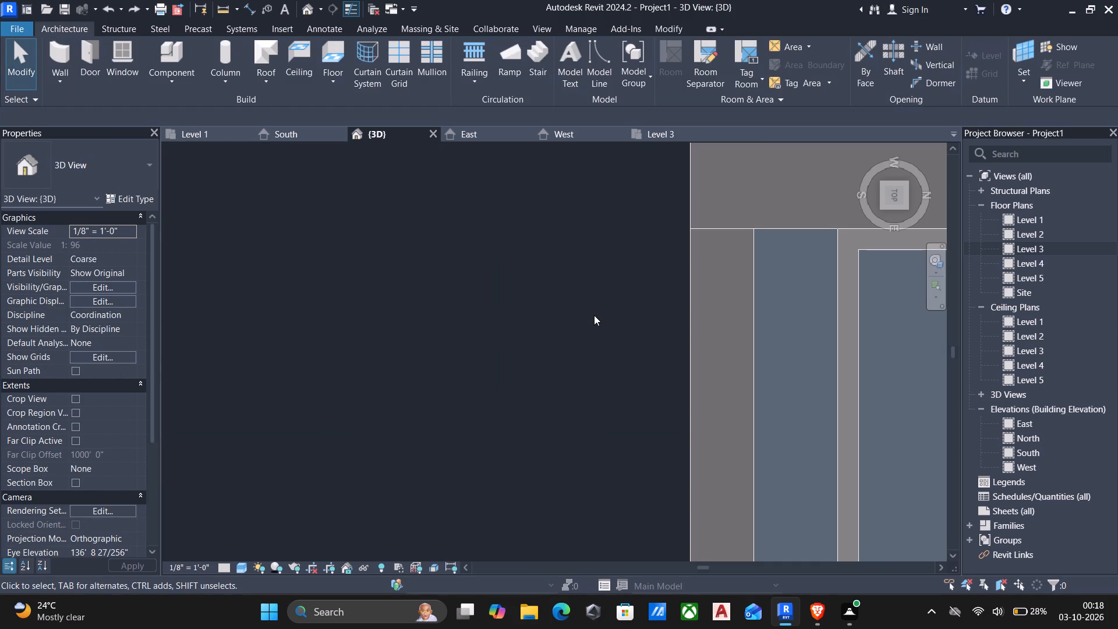
Examine the roof strip over the front bay and the porch frame in 3D from the front of the house.
{"action": "scroll", "coordinate": [591, 312], "scroll_direction": "down", "scroll_amount": 9}
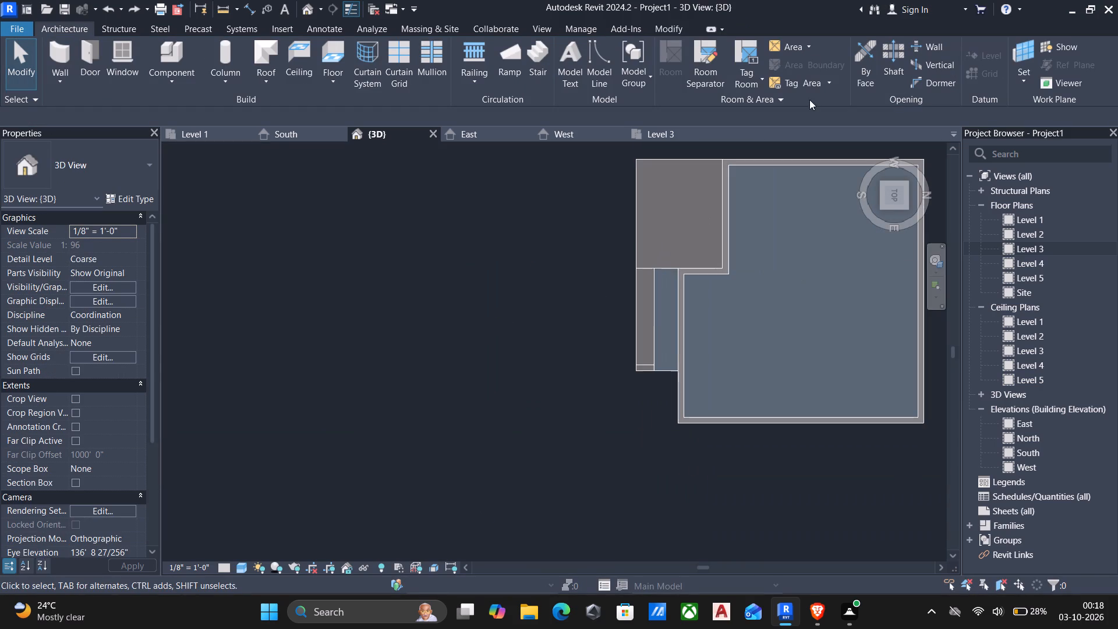
{"action": "left_click", "coordinate": [882, 209]}
{"action": "scroll", "coordinate": [619, 399], "scroll_direction": "up", "scroll_amount": 6}
{"action": "scroll", "coordinate": [575, 371], "scroll_direction": "up", "scroll_amount": 7}
{"action": "scroll", "coordinate": [645, 219], "scroll_direction": "up", "scroll_amount": 5}
{"action": "middle_click_drag", "start_coordinate": [542, 296], "coordinate": [544, 296]}
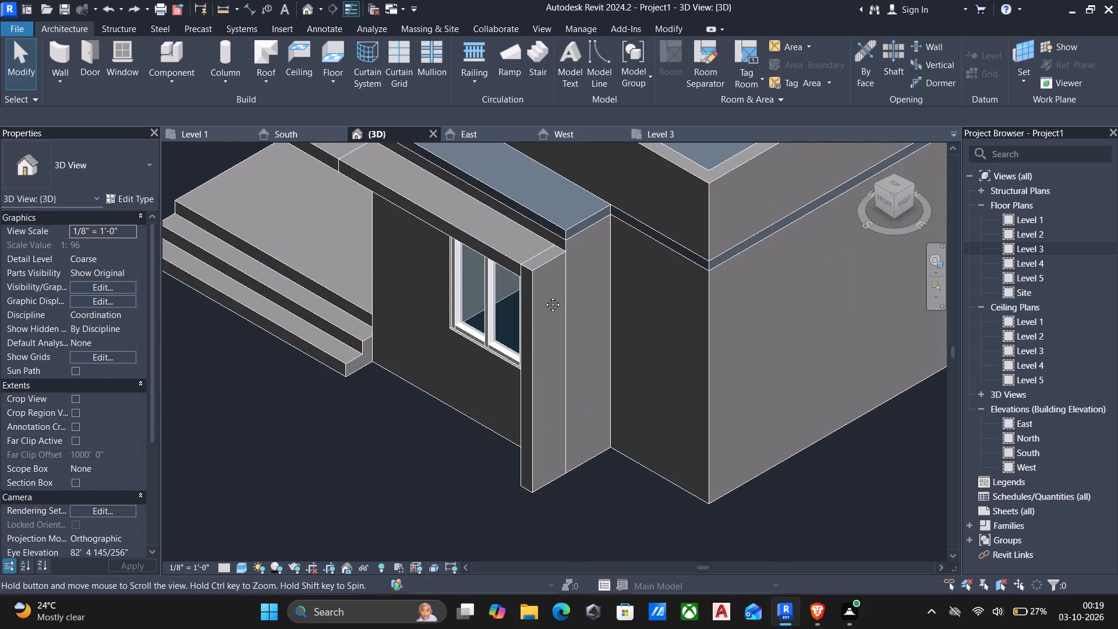
{"action": "middle_click_drag", "start_coordinate": [544, 296], "coordinate": [642, 284]}
{"action": "middle_click_drag", "start_coordinate": [696, 249], "coordinate": [697, 358]}
{"action": "scroll", "coordinate": [697, 358], "scroll_direction": "down", "scroll_amount": 3}
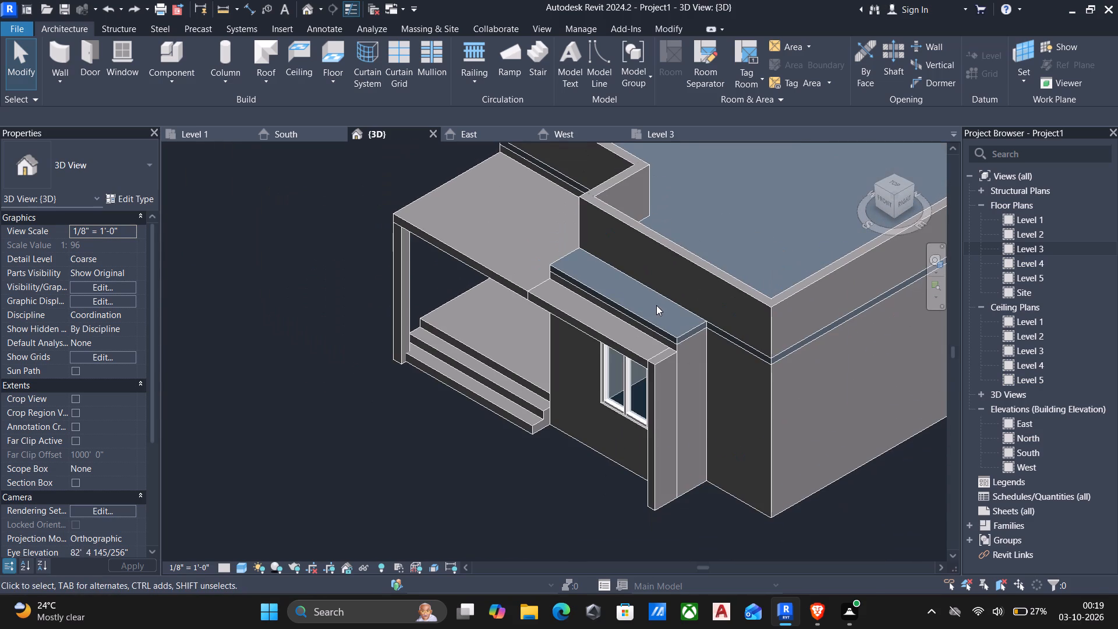
{"action": "scroll", "coordinate": [653, 328], "scroll_direction": "down", "scroll_amount": 2}
{"action": "middle_click_drag", "start_coordinate": [634, 393], "coordinate": [730, 373], "text": "shift"}
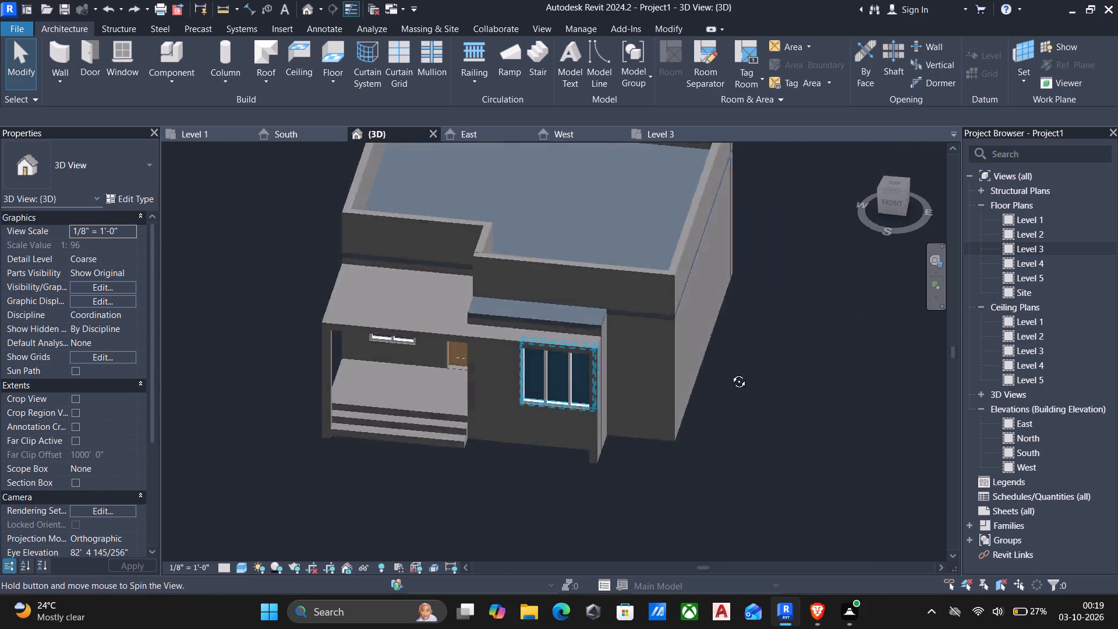
{"action": "middle_click_drag", "start_coordinate": [730, 373], "coordinate": [750, 367], "text": "shift"}
{"action": "middle_click_drag", "start_coordinate": [611, 490], "coordinate": [613, 443], "text": "shift"}
{"action": "middle_click_drag", "start_coordinate": [614, 439], "coordinate": [646, 381], "text": "shift"}
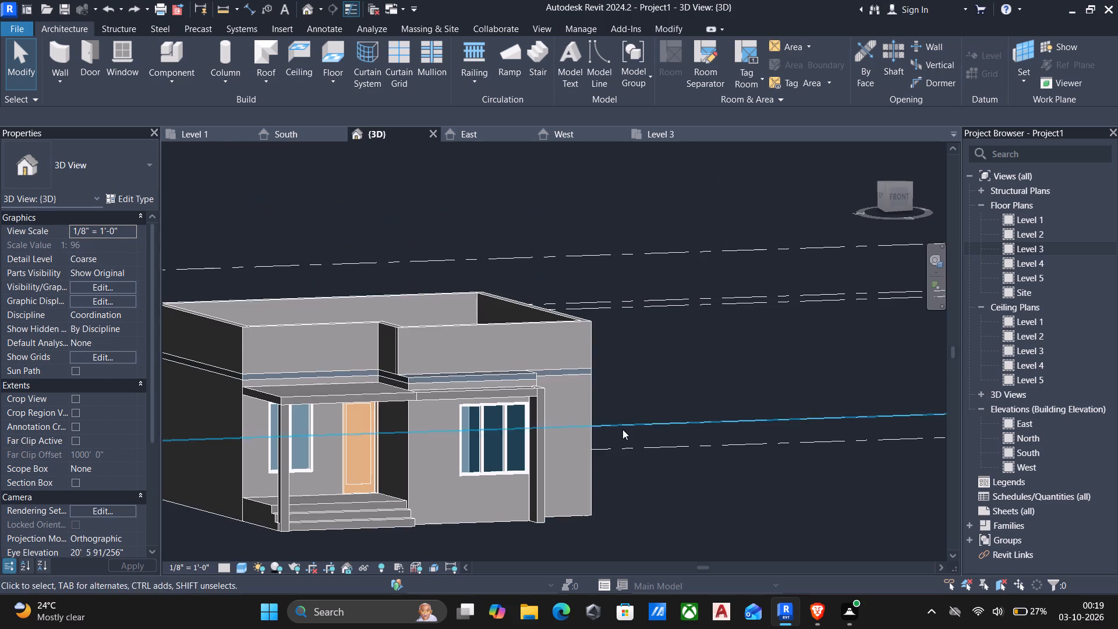
{"action": "scroll", "coordinate": [622, 437], "scroll_direction": "up", "scroll_amount": 1}
{"action": "middle_click_drag", "start_coordinate": [625, 435], "coordinate": [759, 381]}
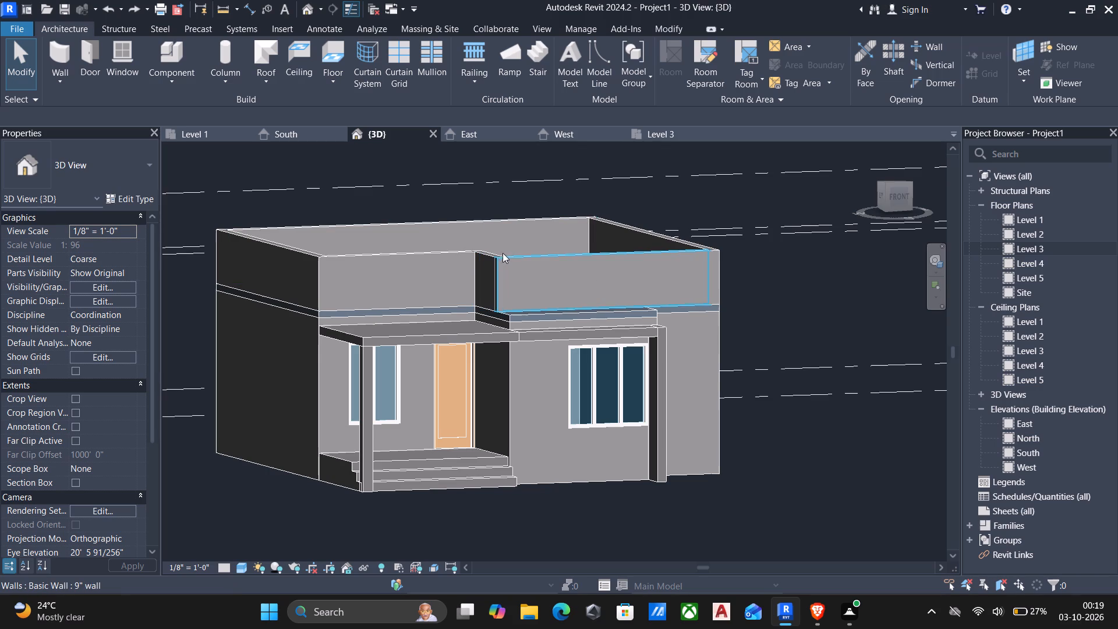
Open the porch frame model for in-place editing and start a new extrusion on the parapet wall's top face.
{"action": "left_click", "coordinate": [479, 333]}
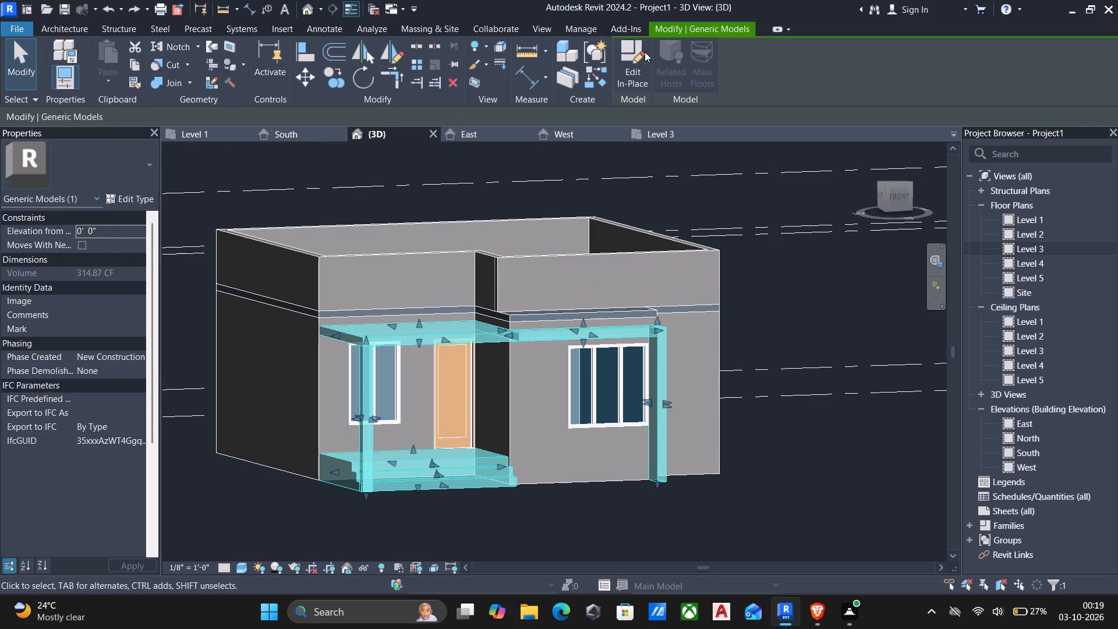
{"action": "left_click", "coordinate": [627, 48]}
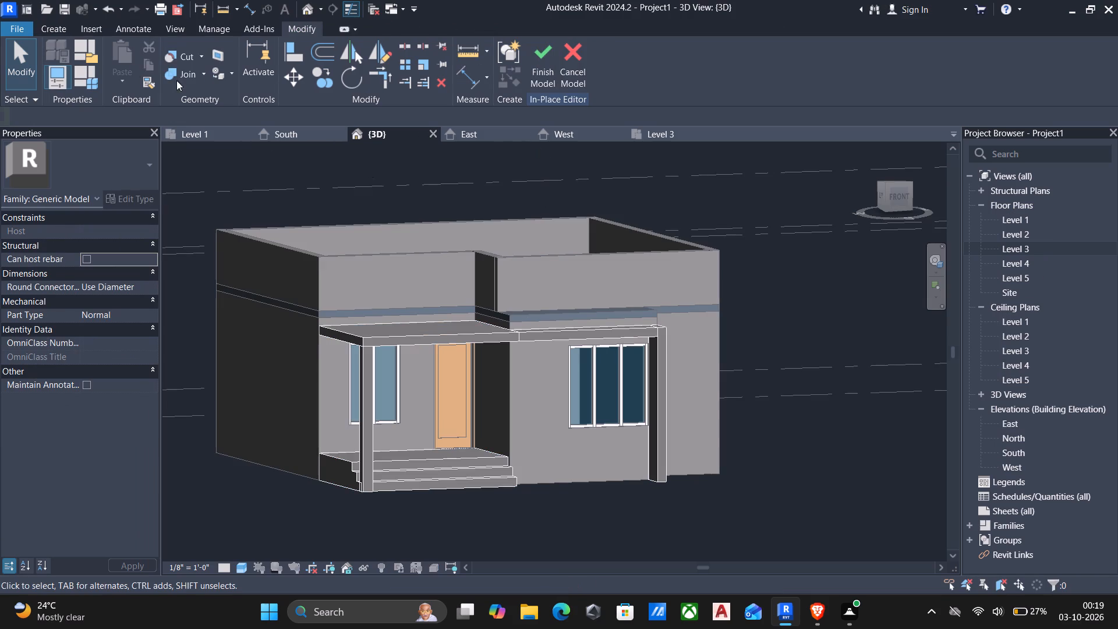
{"action": "left_click", "coordinate": [52, 34]}
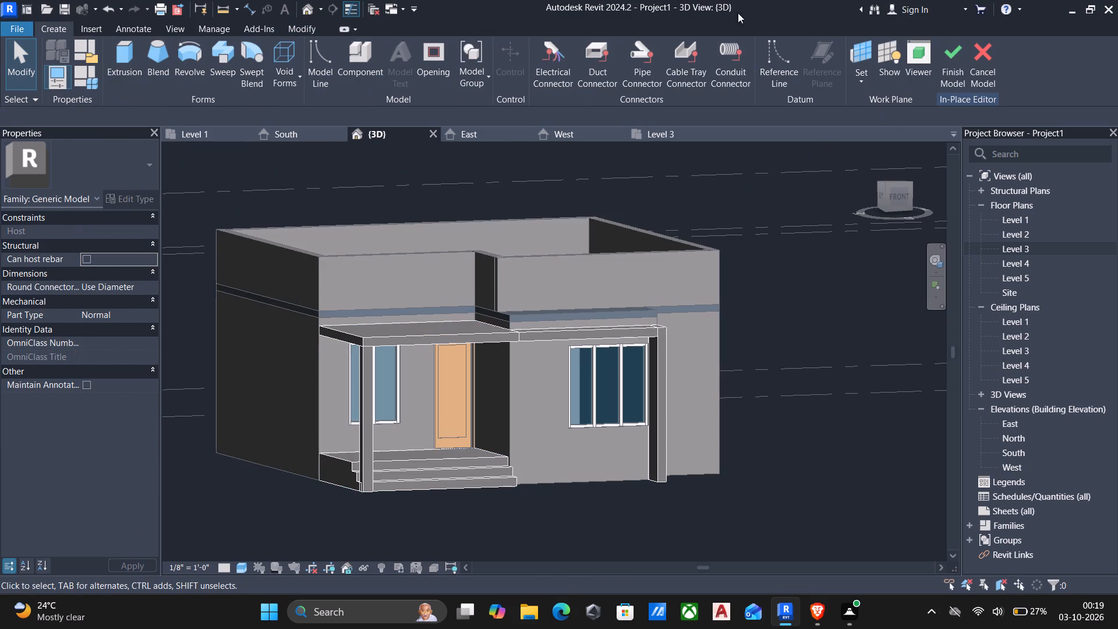
{"action": "left_click", "coordinate": [128, 56]}
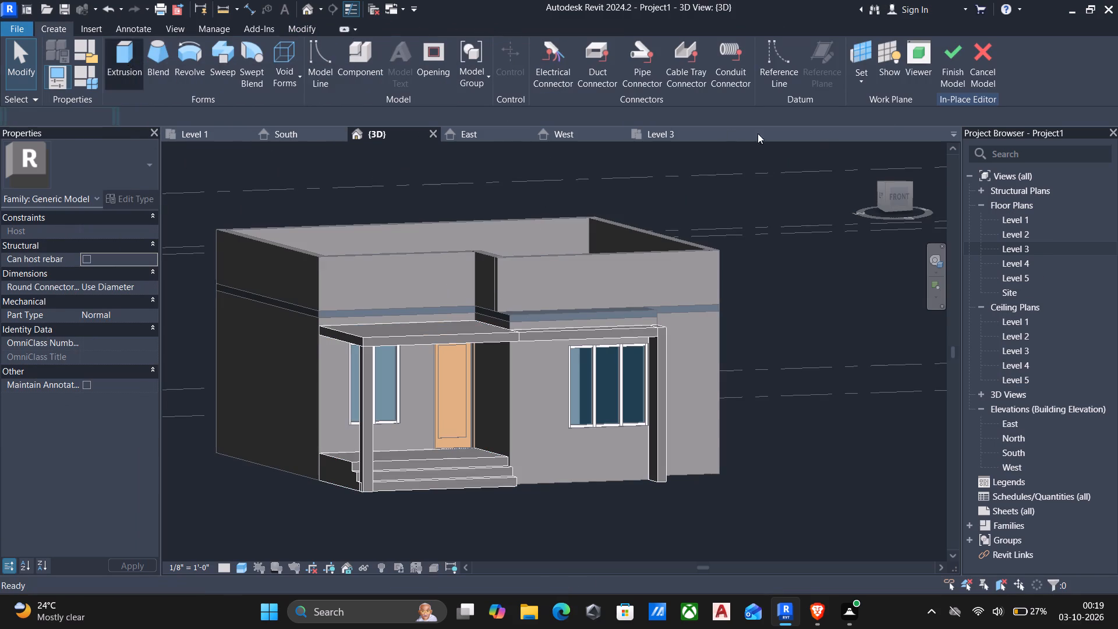
{"action": "left_click", "coordinate": [675, 79]}
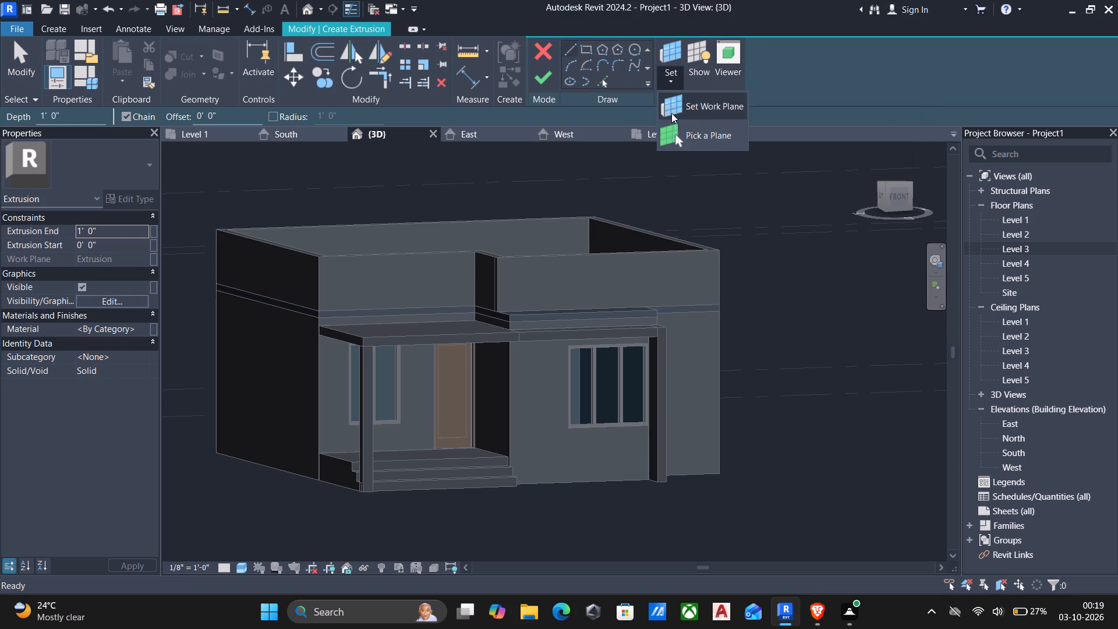
{"action": "left_click", "coordinate": [682, 134]}
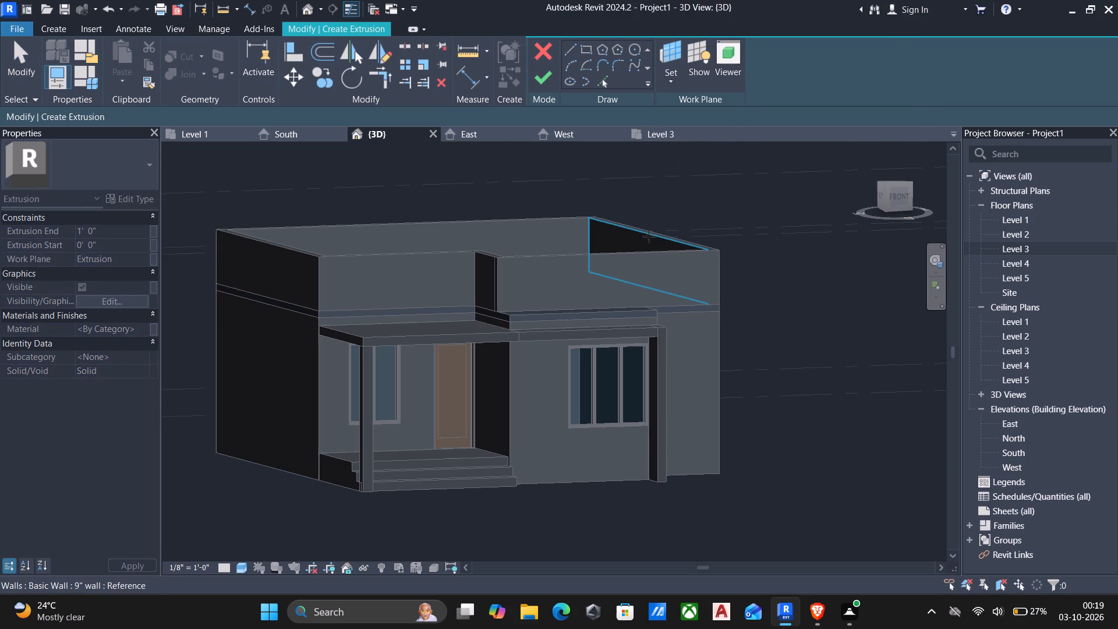
{"action": "middle_click_drag", "start_coordinate": [649, 238], "coordinate": [549, 344], "text": "shift"}
{"action": "middle_click_drag", "start_coordinate": [597, 239], "coordinate": [571, 362]}
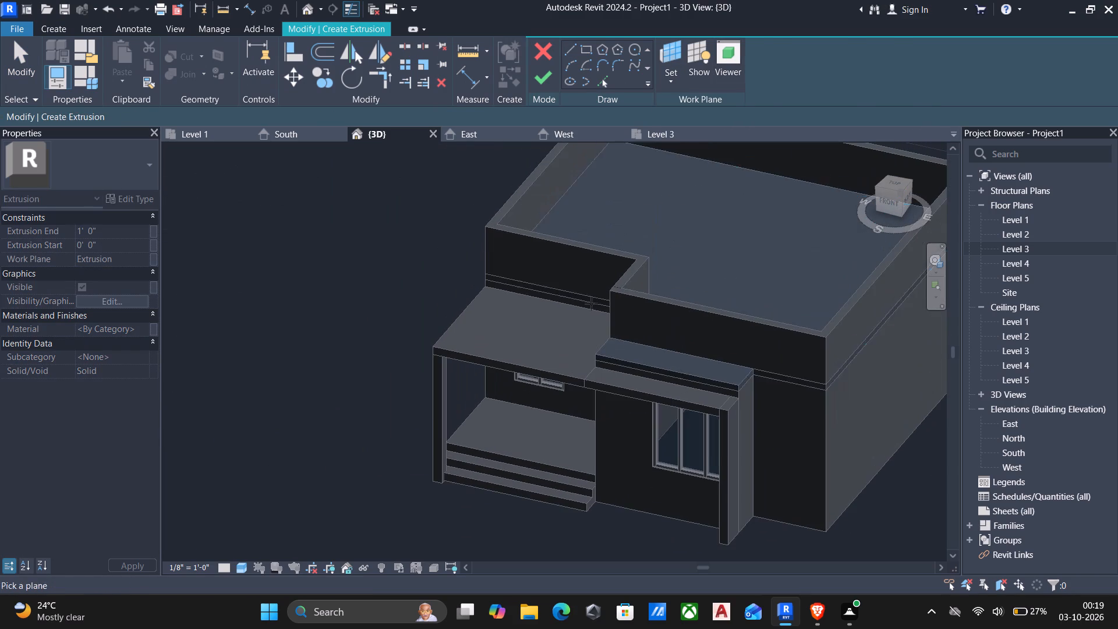
{"action": "left_click", "coordinate": [627, 277]}
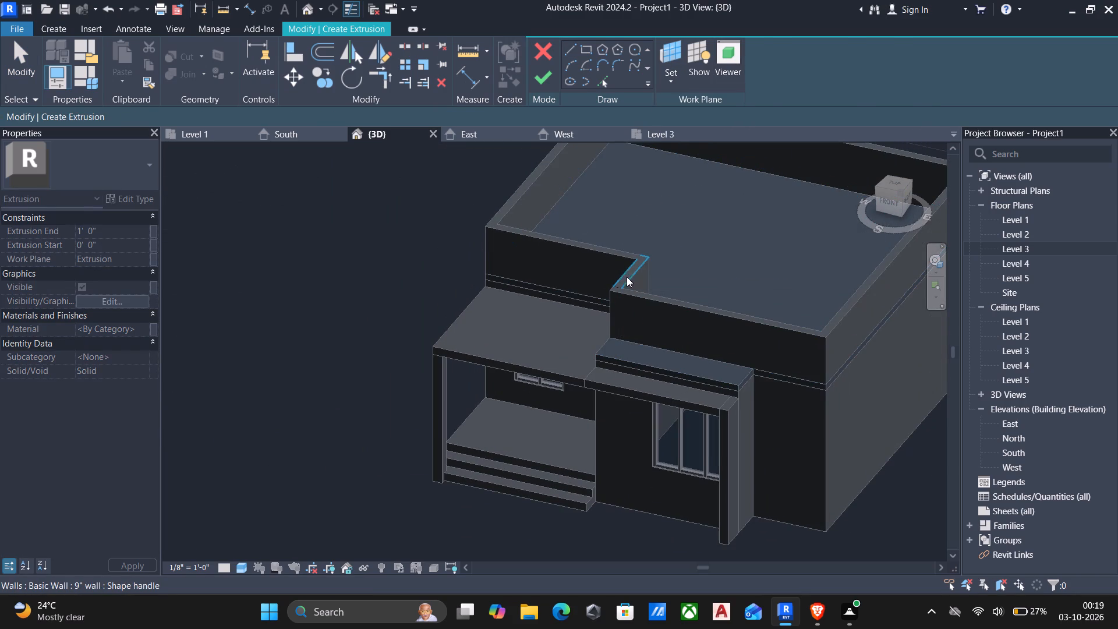
Sketch a rectangle about 1'-9 1/2" by 5'-6" along the short return parapet, starting at its inner corner.
{"action": "left_click", "coordinate": [582, 50]}
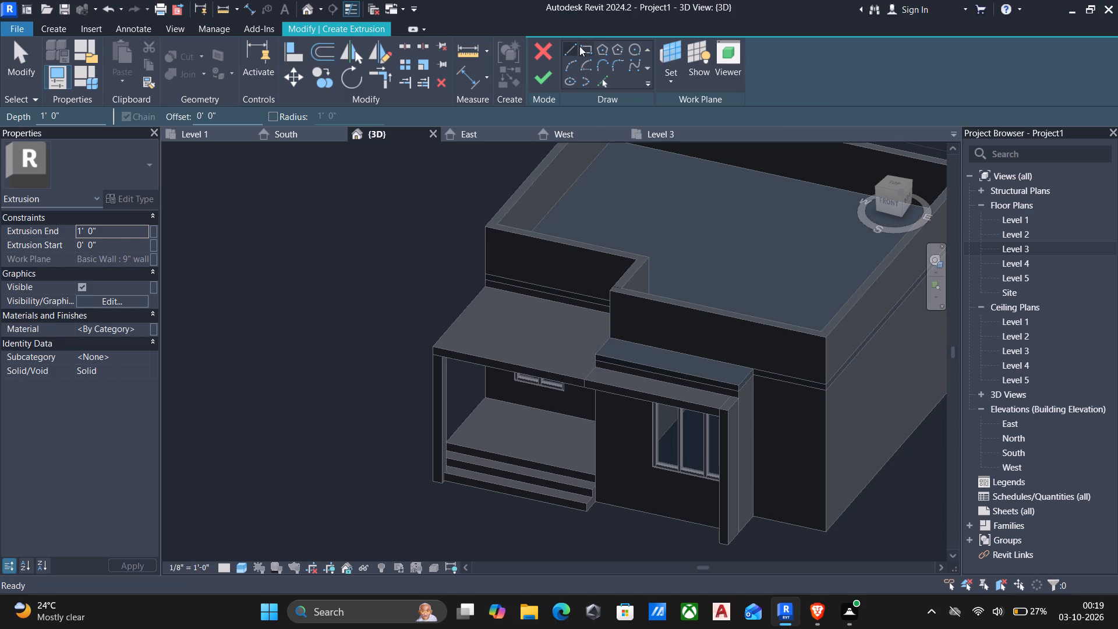
{"action": "scroll", "coordinate": [642, 317], "scroll_direction": "up", "scroll_amount": 5}
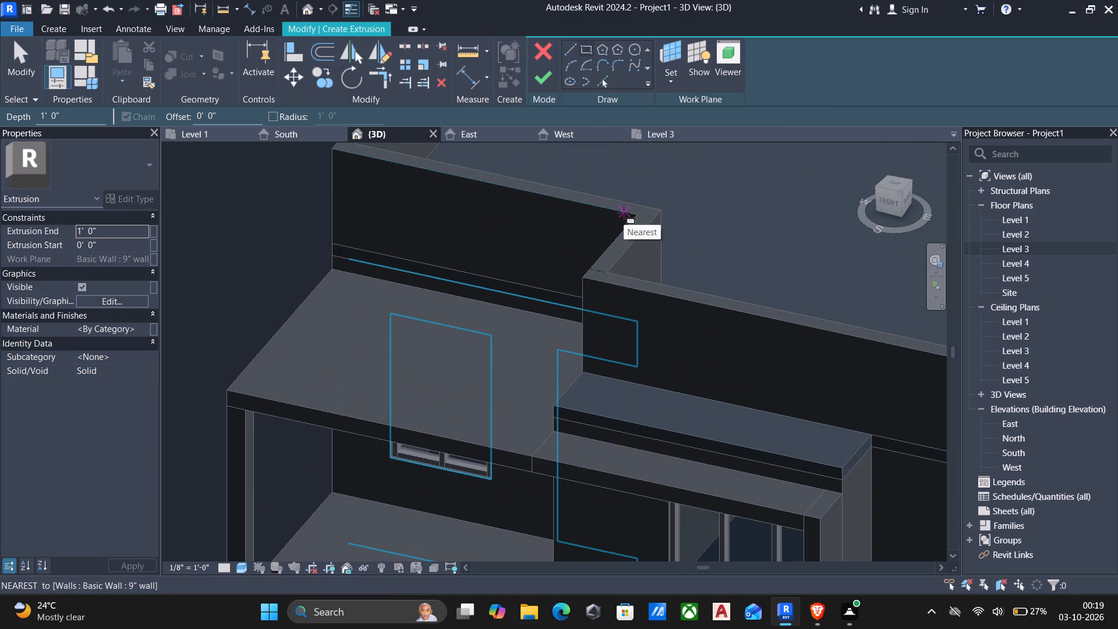
{"action": "scroll", "coordinate": [623, 213], "scroll_direction": "up", "scroll_amount": 3}
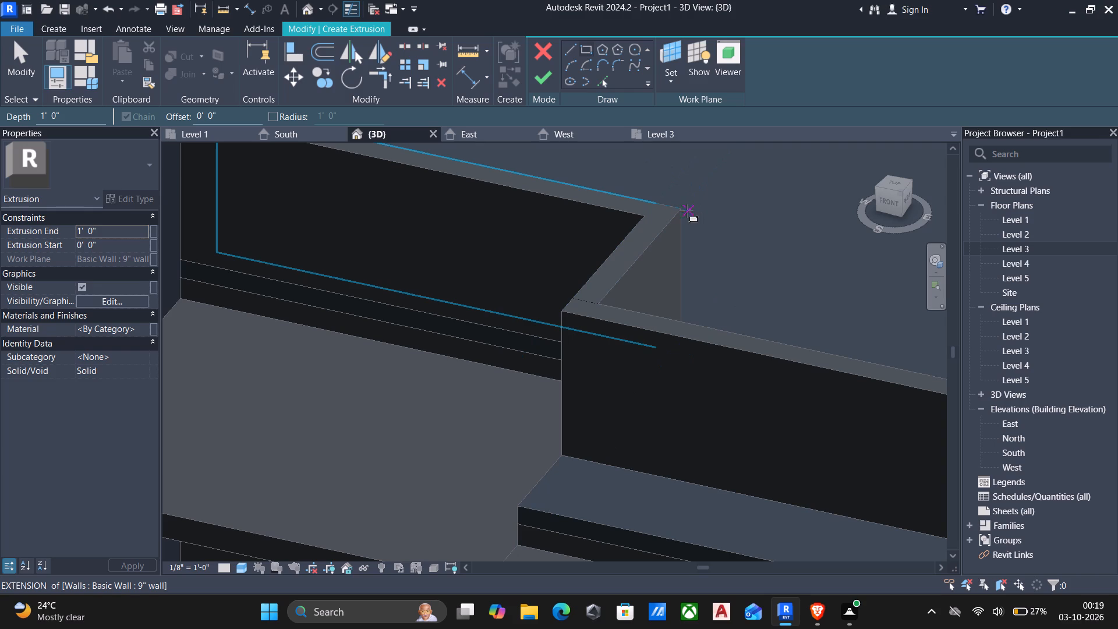
{"action": "left_click", "coordinate": [683, 210]}
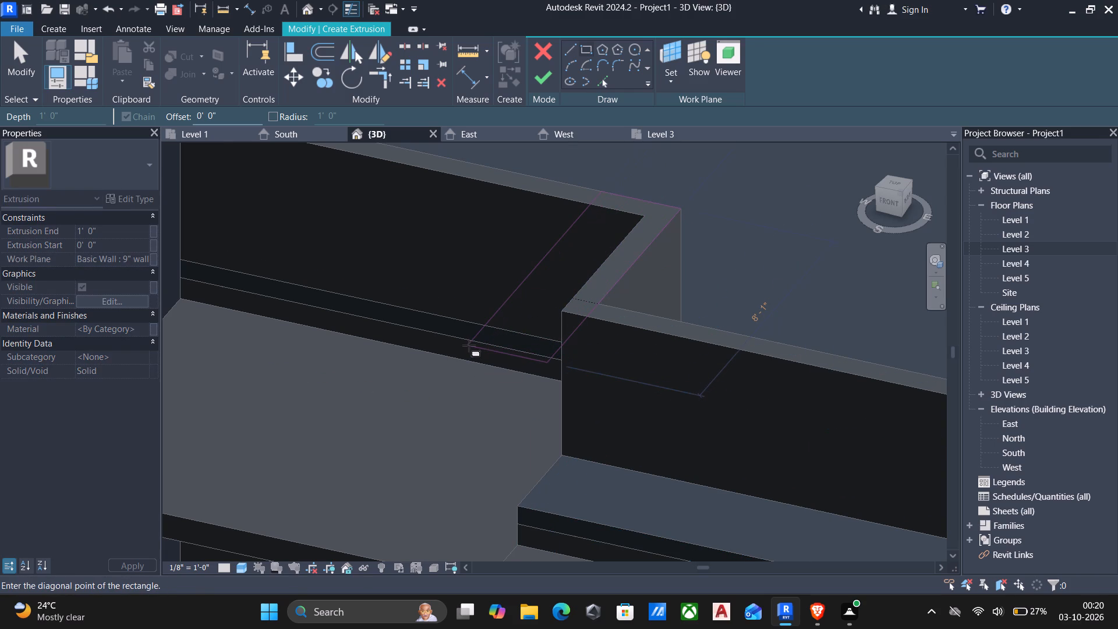
{"action": "left_click", "coordinate": [518, 302]}
{"action": "scroll", "coordinate": [518, 334], "scroll_direction": "down", "scroll_amount": 2}
{"action": "middle_click_drag", "start_coordinate": [520, 341], "coordinate": [489, 300]}
{"action": "scroll", "coordinate": [507, 330], "scroll_direction": "down", "scroll_amount": 3}
{"action": "middle_click_drag", "start_coordinate": [517, 345], "coordinate": [501, 317]}
{"action": "scroll", "coordinate": [501, 317], "scroll_direction": "down", "scroll_amount": 1}
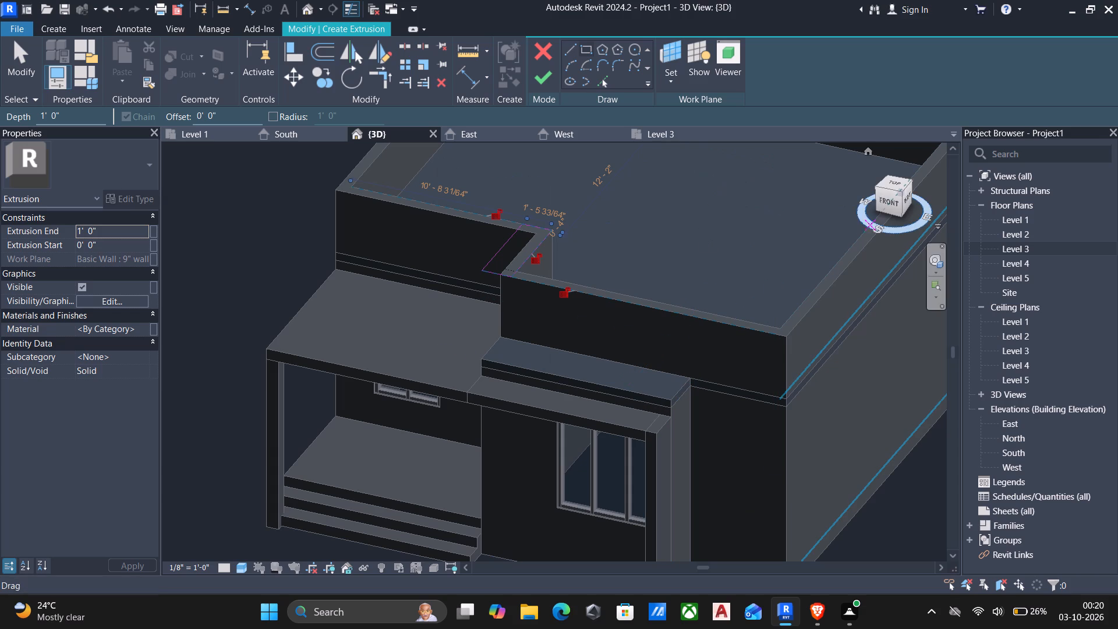
Sketch a second, narrow rectangle about 6" wide along the top of the front bay's parapet, stopping near the return wall.
{"action": "left_click", "coordinate": [887, 204]}
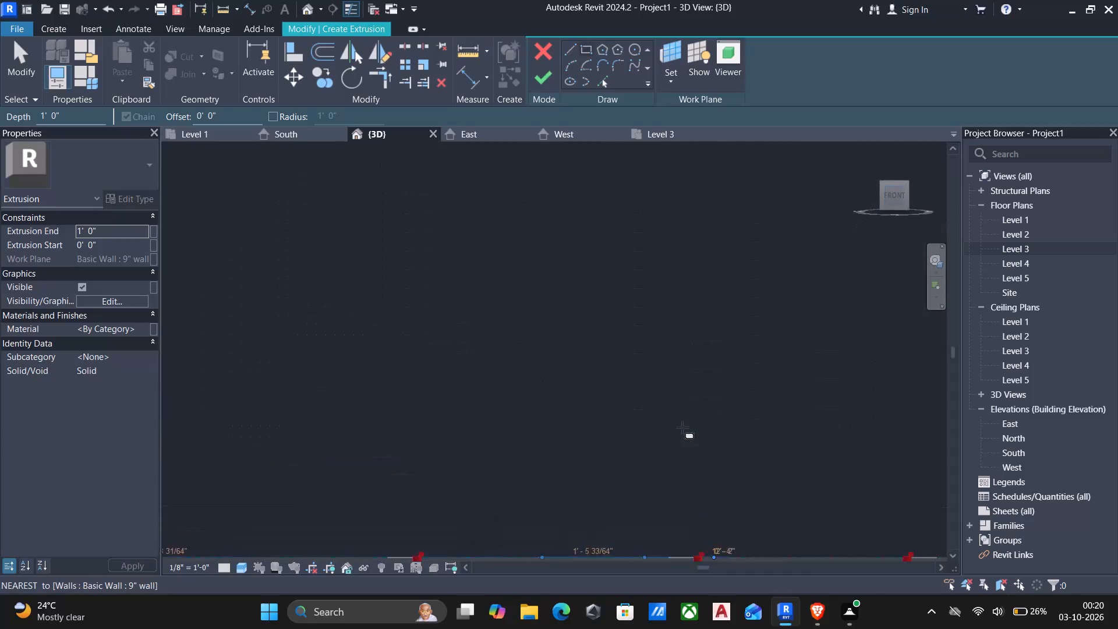
{"action": "scroll", "coordinate": [681, 446], "scroll_direction": "down", "scroll_amount": 10}
{"action": "middle_click_drag", "start_coordinate": [684, 460], "coordinate": [613, 326]}
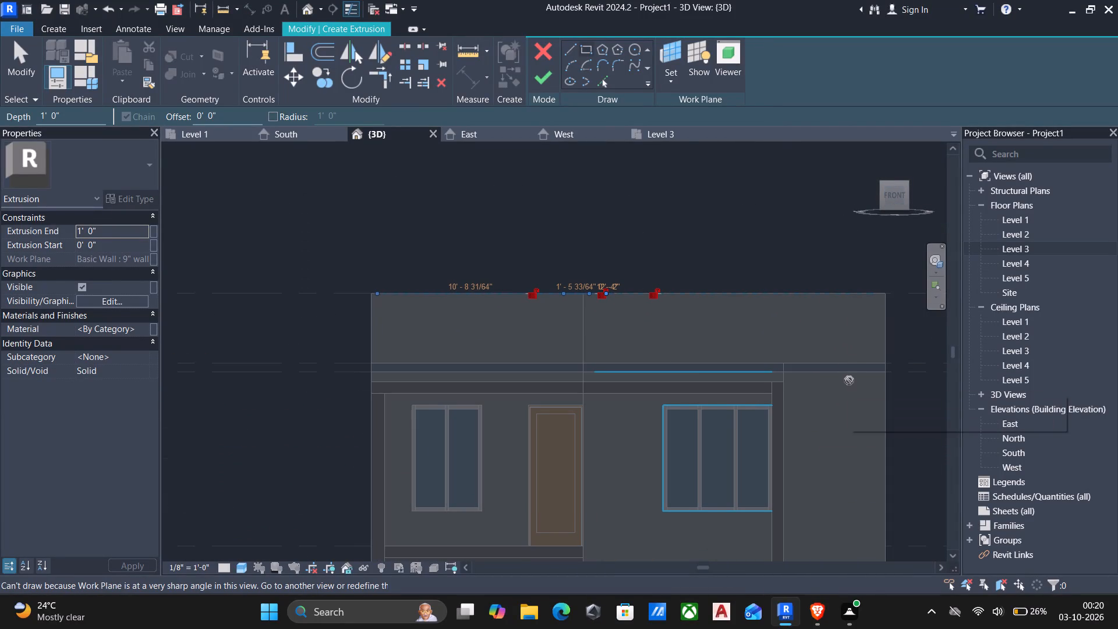
{"action": "left_click", "coordinate": [907, 185]}
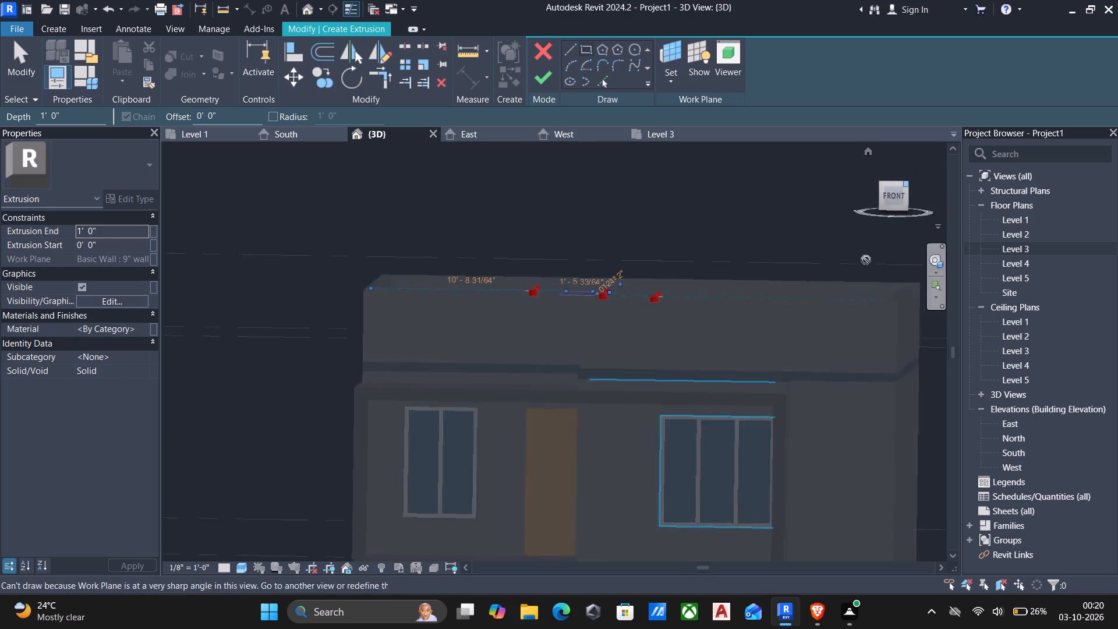
{"action": "scroll", "coordinate": [731, 518], "scroll_direction": "down", "scroll_amount": 2}
{"action": "middle_click_drag", "start_coordinate": [737, 490], "coordinate": [737, 411]}
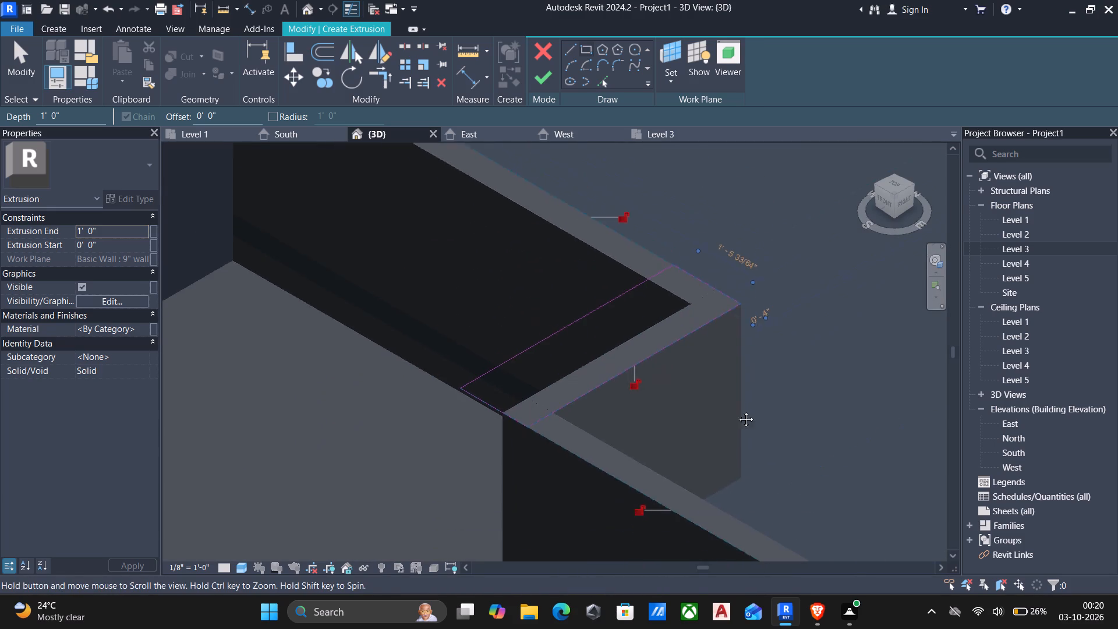
{"action": "middle_click_drag", "start_coordinate": [737, 411], "coordinate": [639, 232]}
{"action": "middle_click_drag", "start_coordinate": [636, 228], "coordinate": [621, 182]}
{"action": "scroll", "coordinate": [581, 309], "scroll_direction": "down", "scroll_amount": 1}
{"action": "middle_click_drag", "start_coordinate": [574, 298], "coordinate": [449, 118]}
{"action": "scroll", "coordinate": [449, 129], "scroll_direction": "down", "scroll_amount": 1}
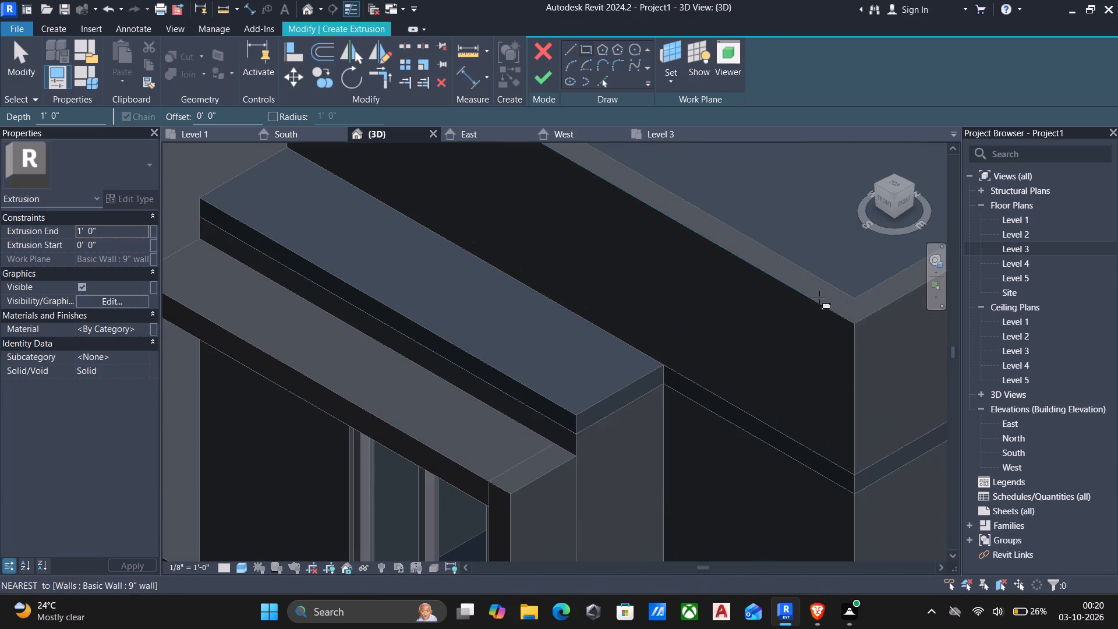
{"action": "left_click", "coordinate": [804, 289]}
{"action": "middle_click_drag", "start_coordinate": [732, 243], "coordinate": [766, 323]}
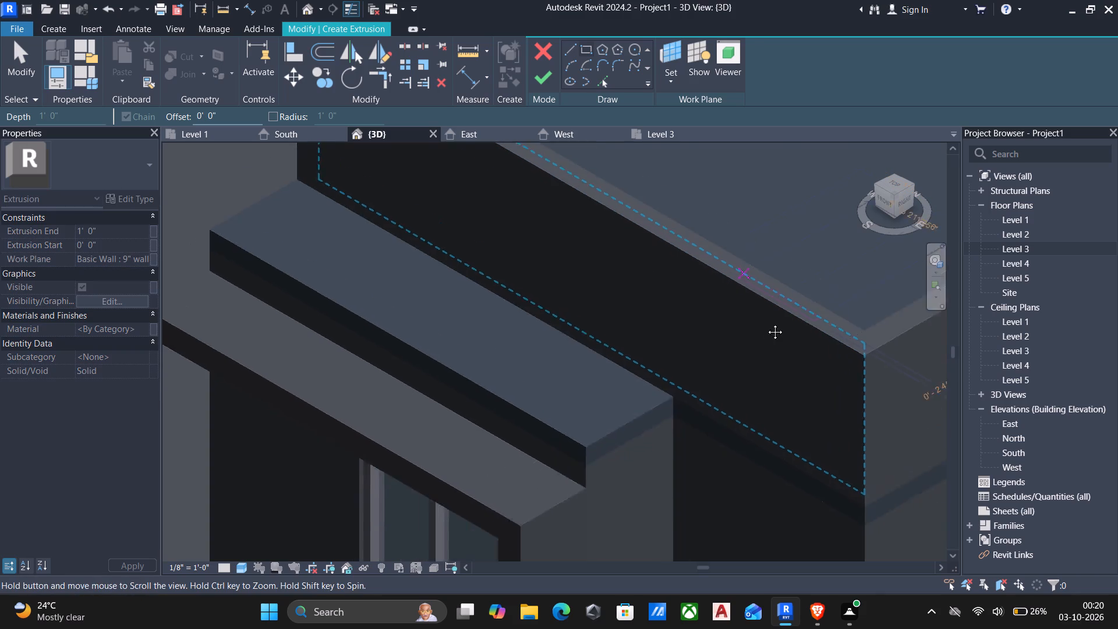
{"action": "middle_click_drag", "start_coordinate": [766, 323], "coordinate": [787, 357]}
{"action": "middle_click_drag", "start_coordinate": [492, 190], "coordinate": [565, 370]}
{"action": "left_click", "coordinate": [510, 316]}
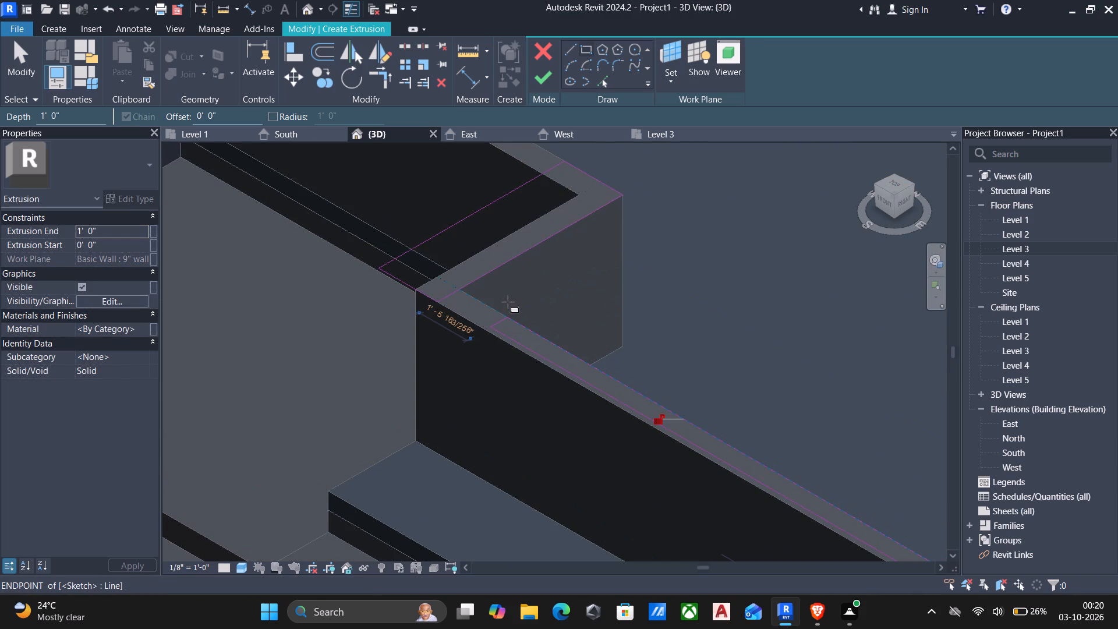
{"action": "key", "text": "Escape"}
{"action": "scroll", "coordinate": [424, 308], "scroll_direction": "up", "scroll_amount": 4}
{"action": "key", "text": "Escape"}
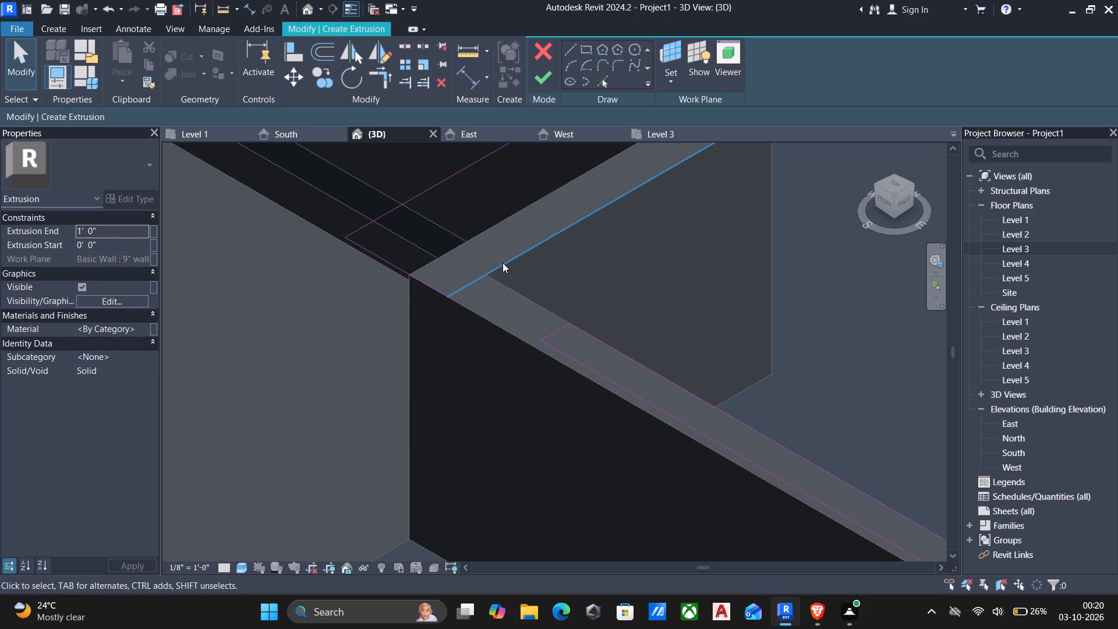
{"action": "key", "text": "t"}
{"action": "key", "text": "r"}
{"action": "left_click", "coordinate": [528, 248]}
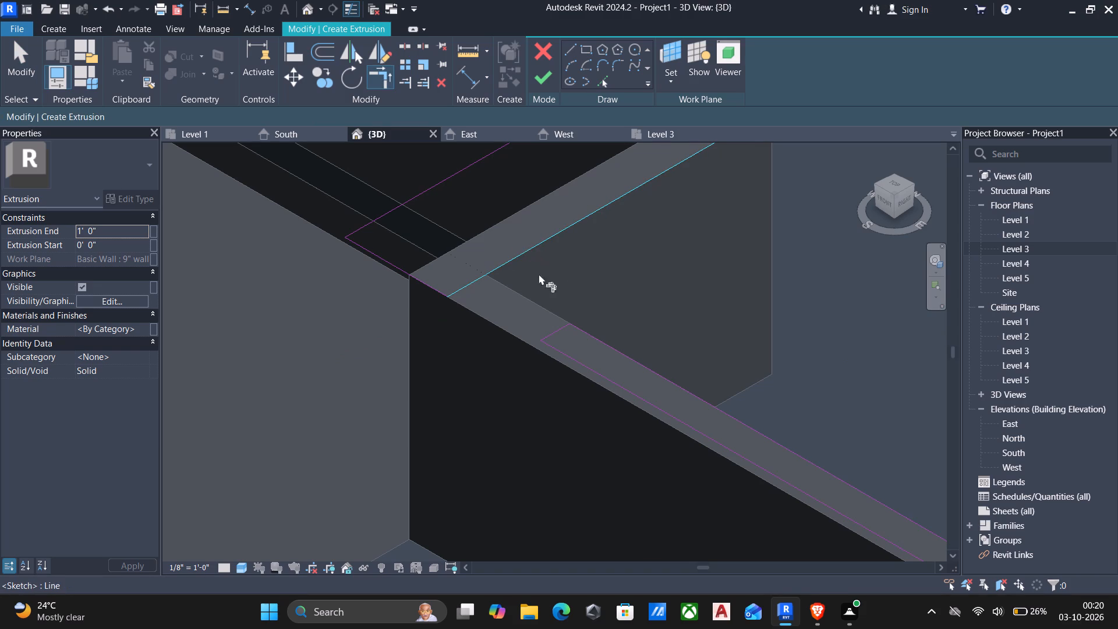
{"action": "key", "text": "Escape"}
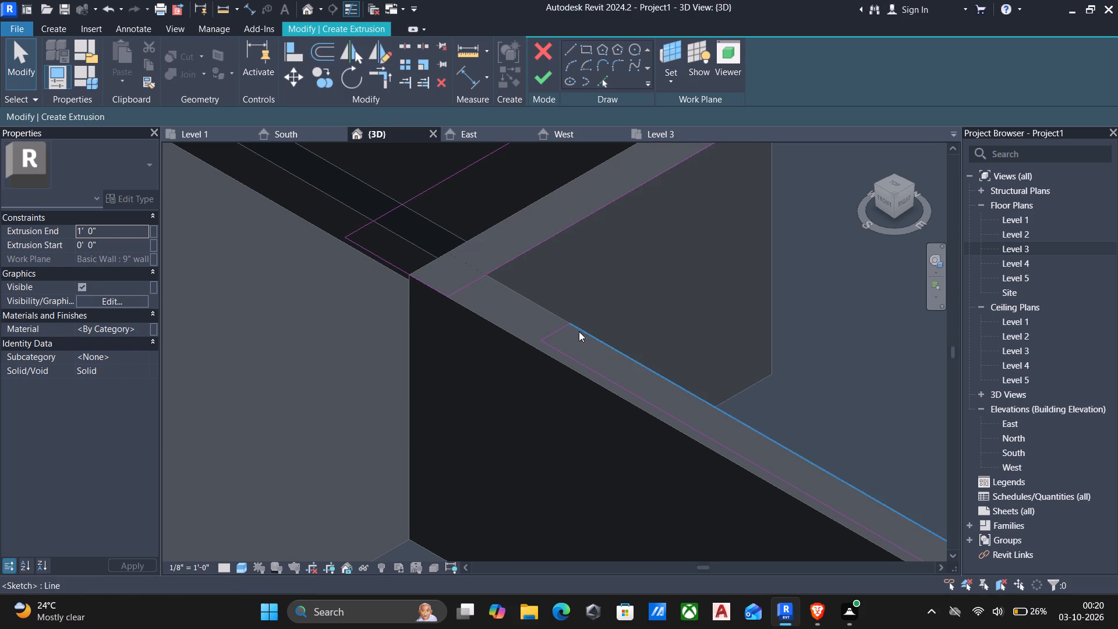
Delete the narrow rectangle's short end line near the return wall and trim the two rectangles' inner lines into a corner.
{"action": "left_click", "coordinate": [554, 327]}
{"action": "key", "text": "Delete"}
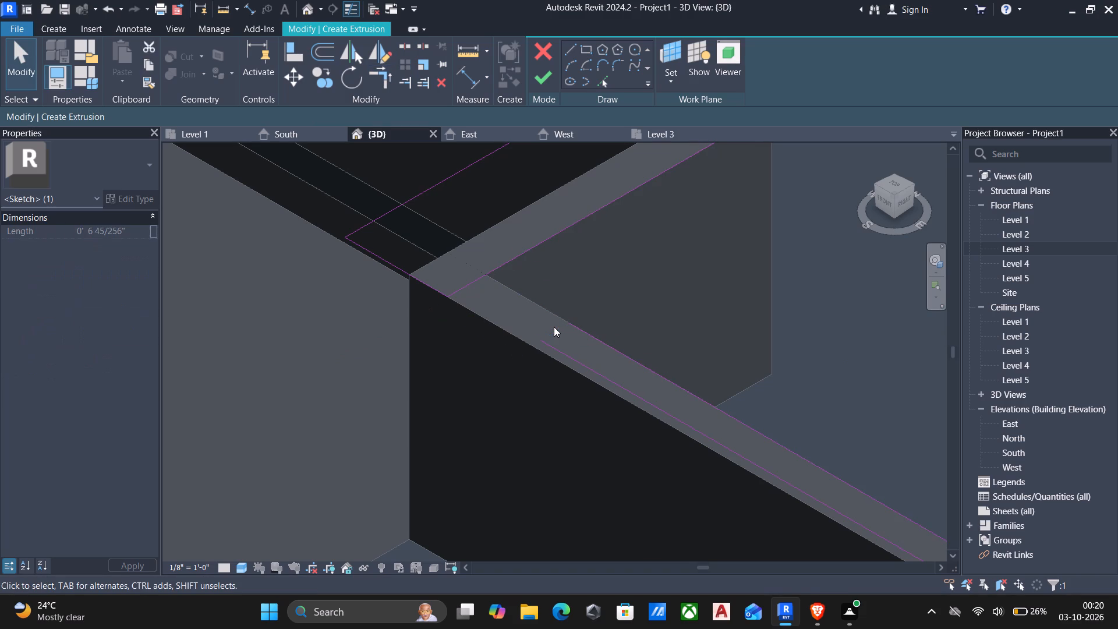
{"action": "type", "text": "TR"}
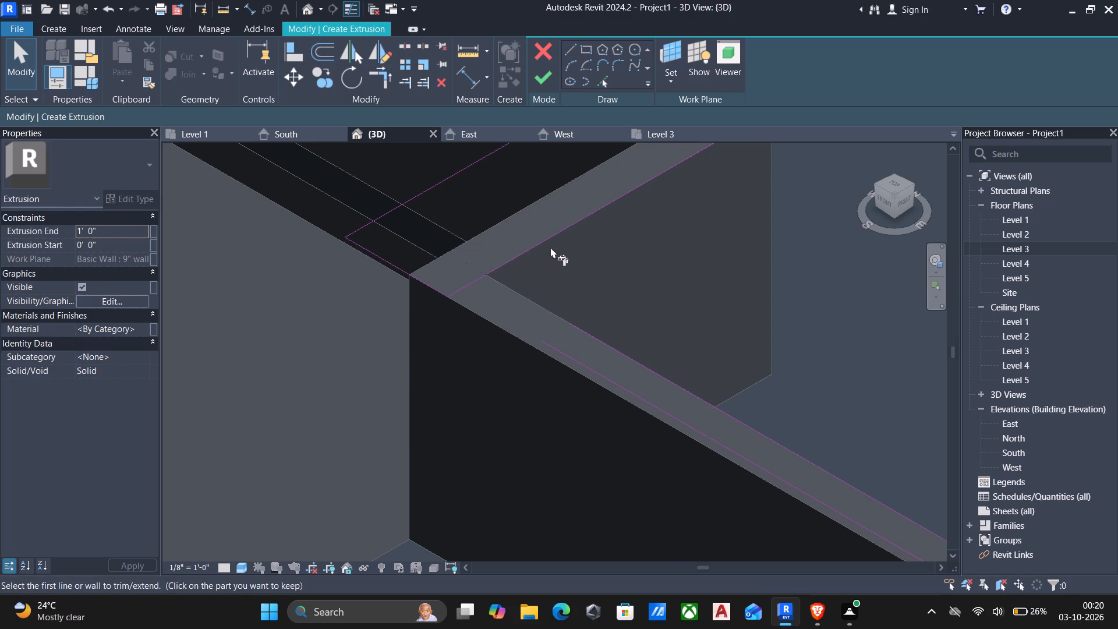
{"action": "left_click", "coordinate": [550, 238]}
{"action": "left_click", "coordinate": [623, 353]}
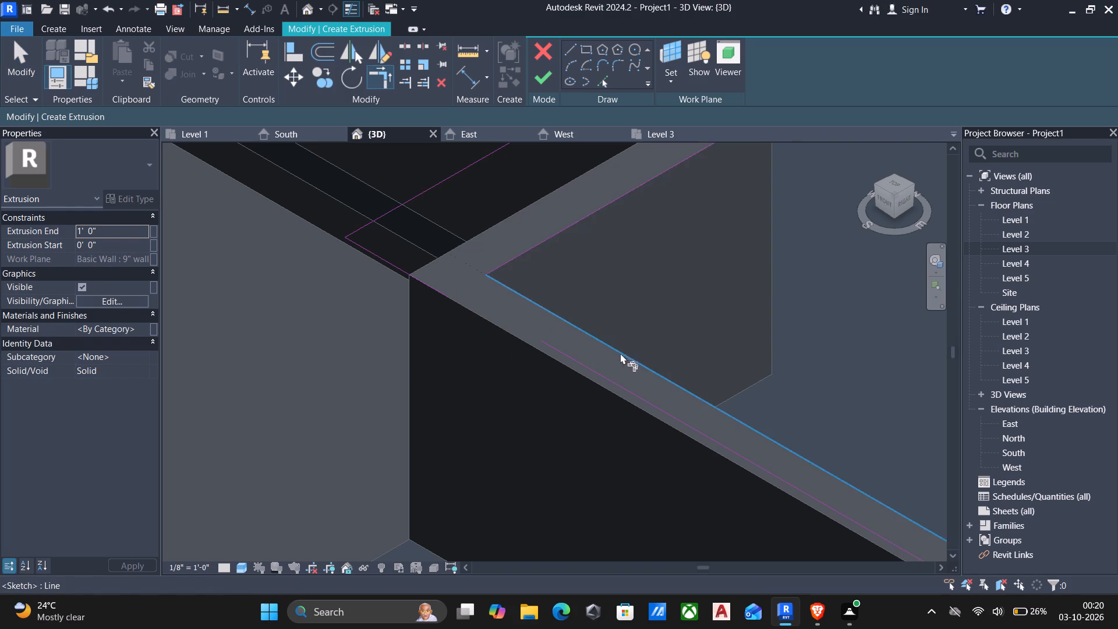
{"action": "scroll", "coordinate": [596, 374], "scroll_direction": "down", "scroll_amount": 3}
{"action": "middle_click_drag", "start_coordinate": [594, 391], "coordinate": [513, 264]}
{"action": "key", "text": "Escape"}
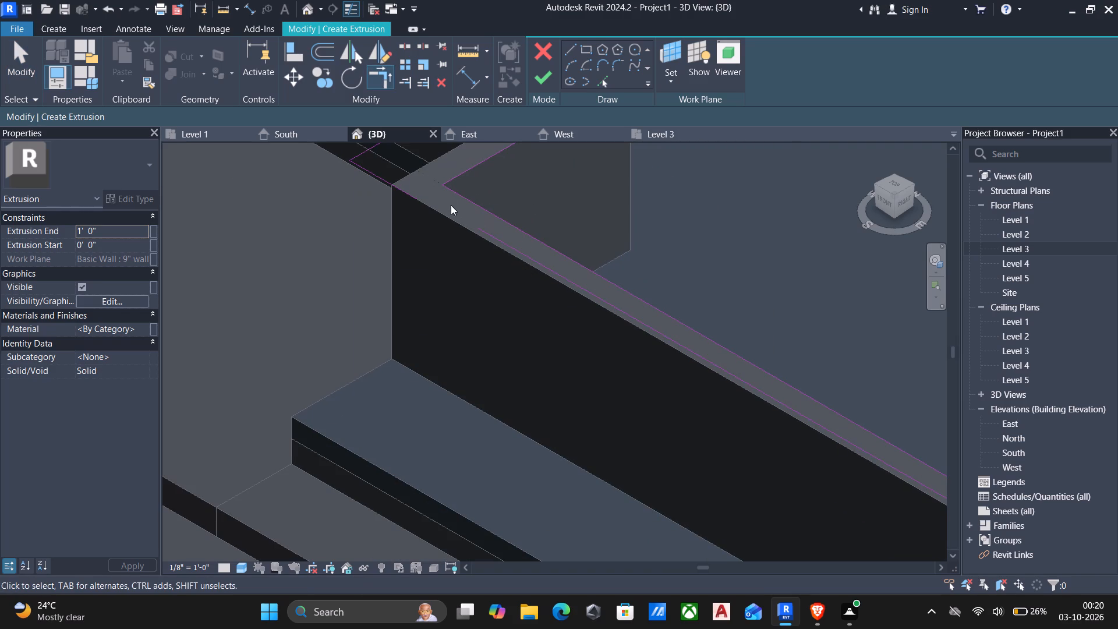
Delete the return rectangle's front end line and trim its outer line to the narrow rectangle's outer line, forming an L-shaped outline.
{"action": "left_click", "coordinate": [386, 182]}
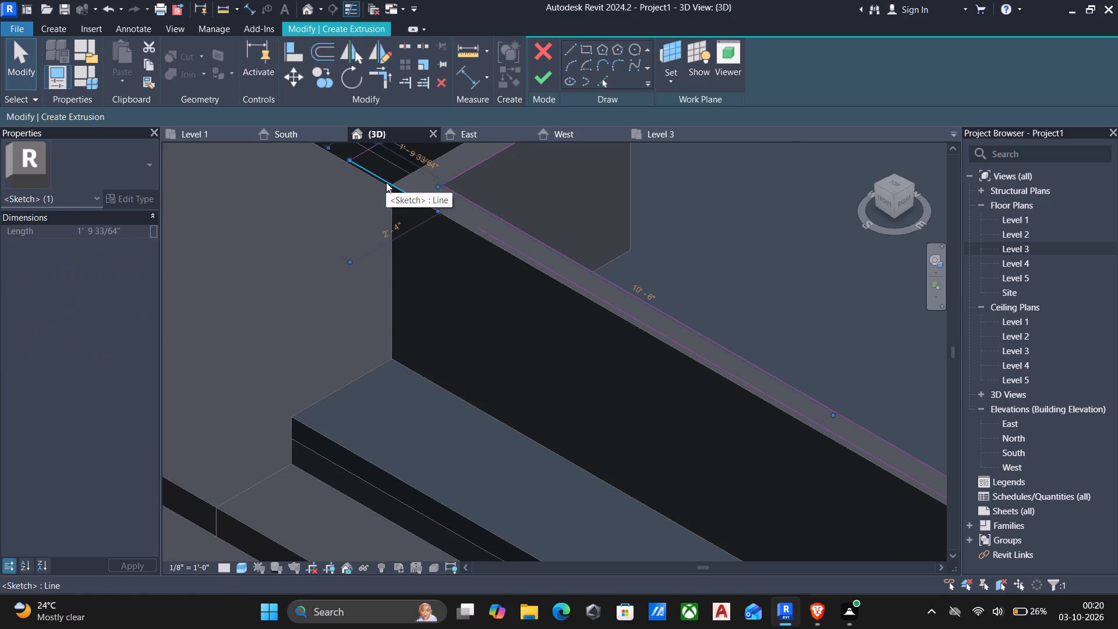
{"action": "key", "text": "Delete"}
{"action": "type", "text": "TR"}
{"action": "left_click", "coordinate": [366, 150]}
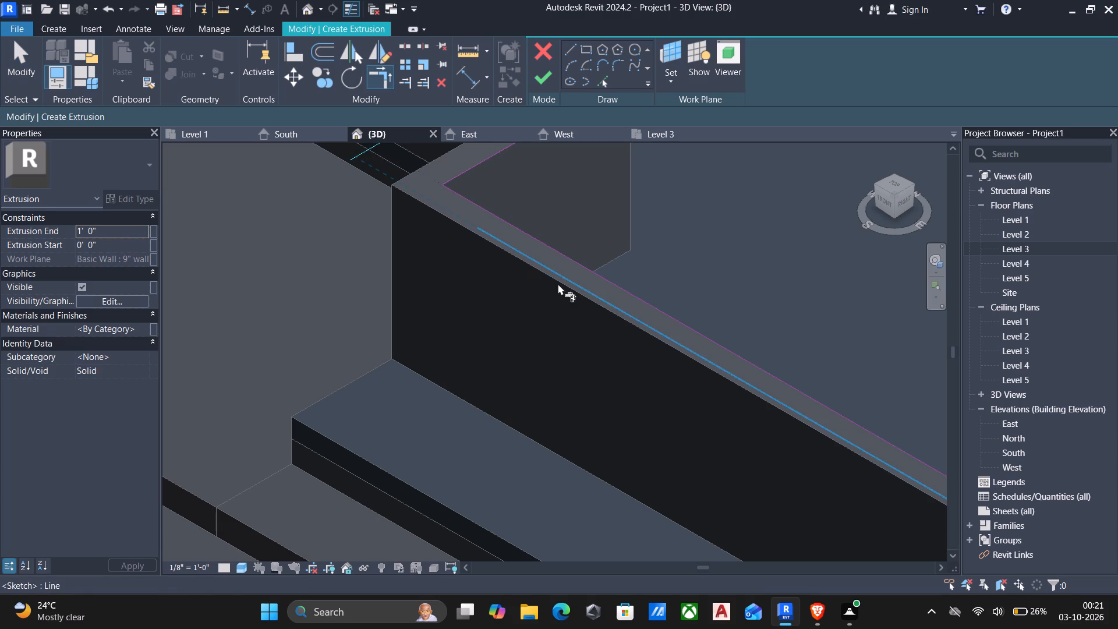
{"action": "left_click", "coordinate": [565, 277]}
{"action": "key", "text": "Escape"}
{"action": "scroll", "coordinate": [555, 296], "scroll_direction": "down", "scroll_amount": 3}
{"action": "middle_click_drag", "start_coordinate": [578, 319], "coordinate": [567, 309]}
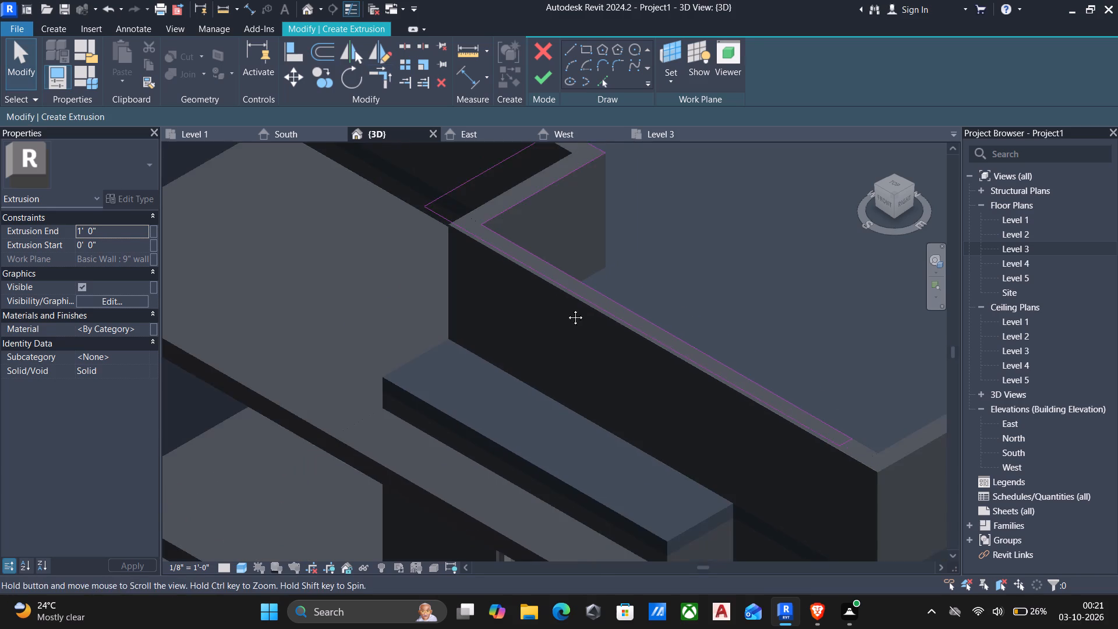
{"action": "middle_click_drag", "start_coordinate": [567, 309], "coordinate": [530, 256]}
{"action": "key", "text": "Escape"}
Move the outline's long outer line outward from the front bay parapet by about 1'-3".
{"action": "scroll", "coordinate": [688, 347], "scroll_direction": "up", "scroll_amount": 3}
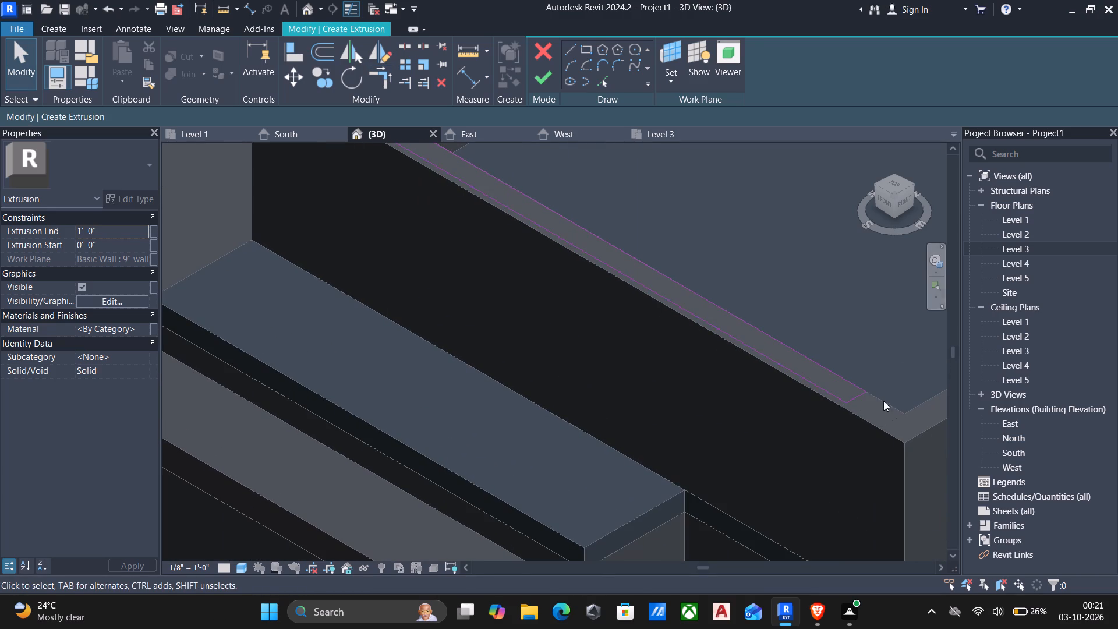
{"action": "scroll", "coordinate": [888, 402], "scroll_direction": "up", "scroll_amount": 4}
{"action": "scroll", "coordinate": [755, 375], "scroll_direction": "down", "scroll_amount": 3}
{"action": "scroll", "coordinate": [676, 339], "scroll_direction": "down", "scroll_amount": 4}
{"action": "middle_click_drag", "start_coordinate": [468, 306], "coordinate": [527, 379]}
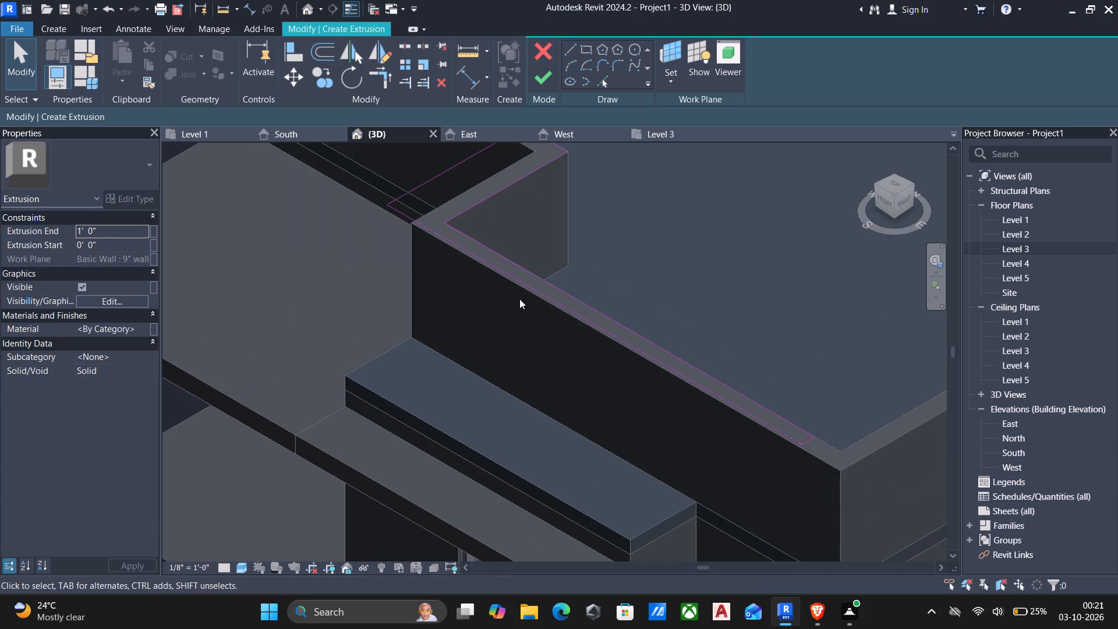
{"action": "left_click", "coordinate": [458, 243]}
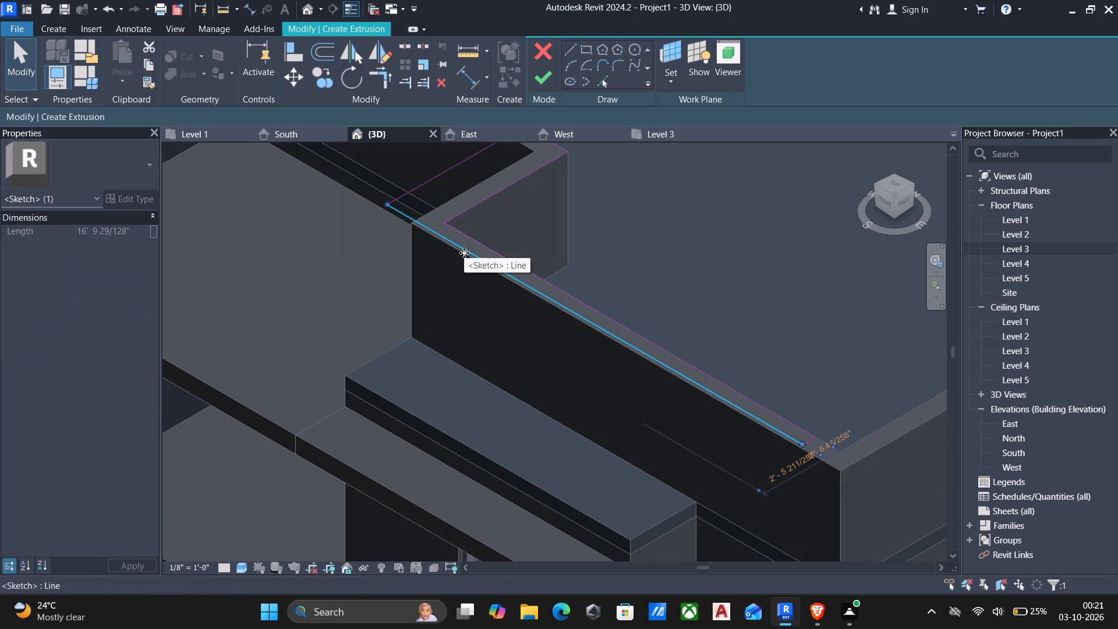
{"action": "key", "text": "Down"}
{"action": "key", "text": "Down"}
{"action": "key", "text": "Down"}
{"action": "key", "text": "Down"}
{"action": "key", "text": "Down"}
{"action": "key", "text": "Down"}
{"action": "key", "text": "Down"}
{"action": "key", "text": "Down"}
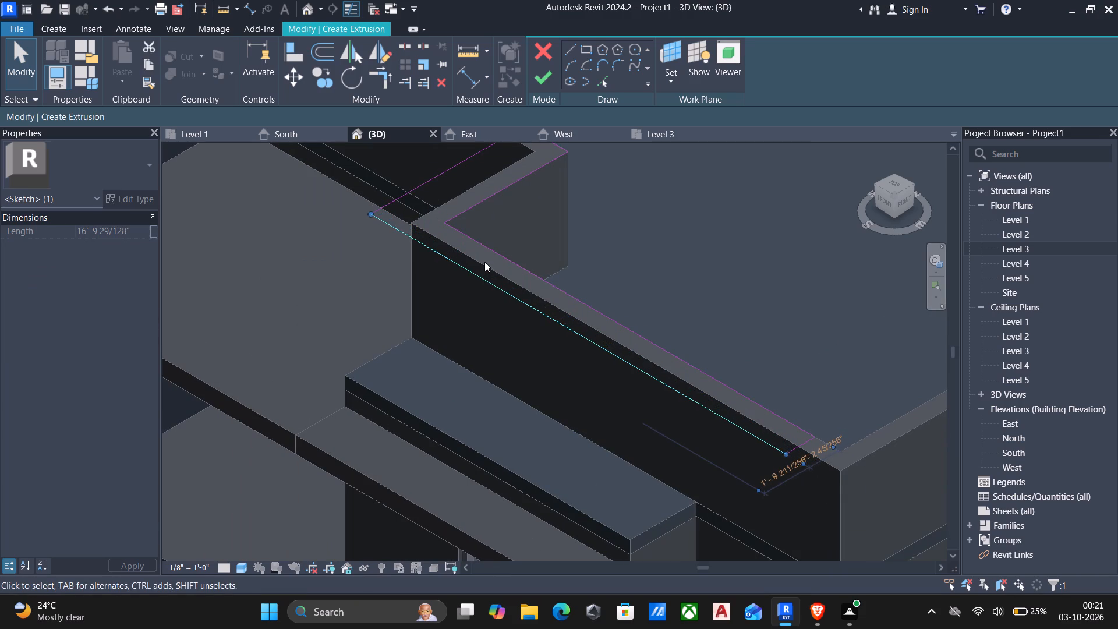
{"action": "key", "text": "Down"}
{"action": "key", "text": "Down"}
{"action": "key", "text": "Down"}
{"action": "key", "text": "Down"}
{"action": "key", "text": "Down"}
{"action": "key", "text": "Down"}
{"action": "key", "text": "Down"}
{"action": "scroll", "coordinate": [482, 274], "scroll_direction": "down", "scroll_amount": 3}
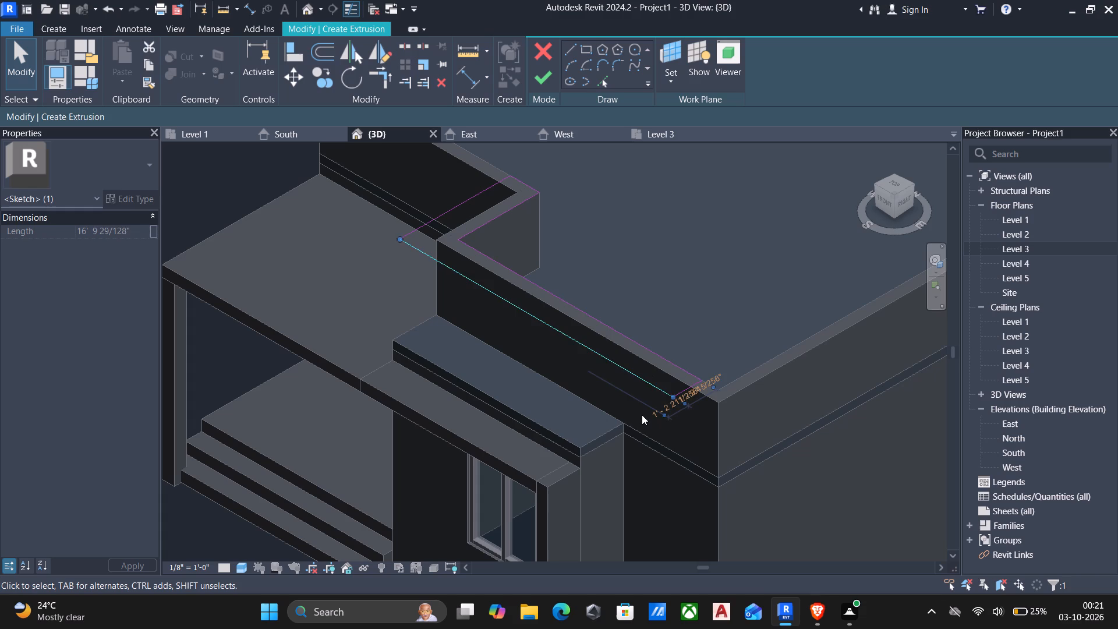
Finish the L-shaped outline as an extrusion 1' high on top of the front bay's parapet.
{"action": "key", "text": "Escape"}
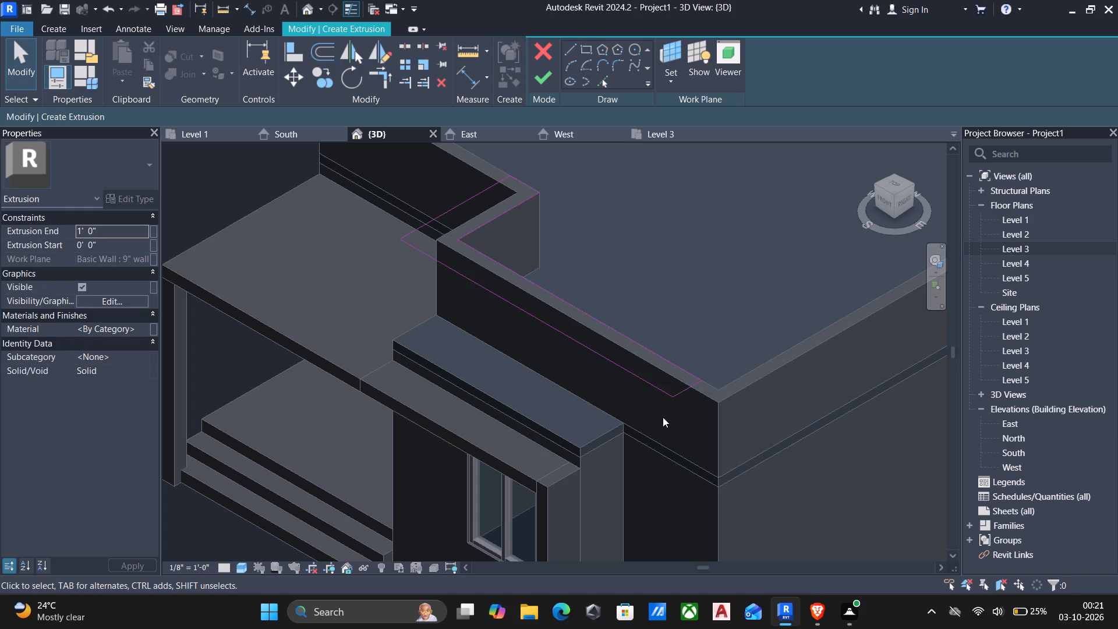
{"action": "middle_click_drag", "start_coordinate": [667, 408], "coordinate": [698, 395], "text": "shift"}
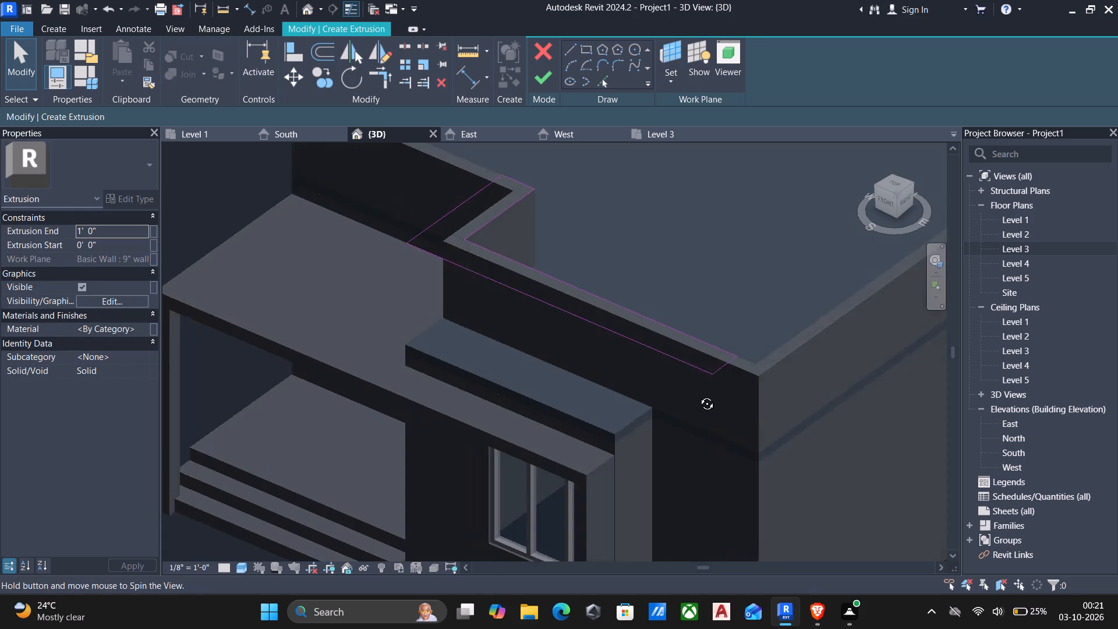
{"action": "middle_click_drag", "start_coordinate": [698, 395], "coordinate": [701, 392], "text": "shift"}
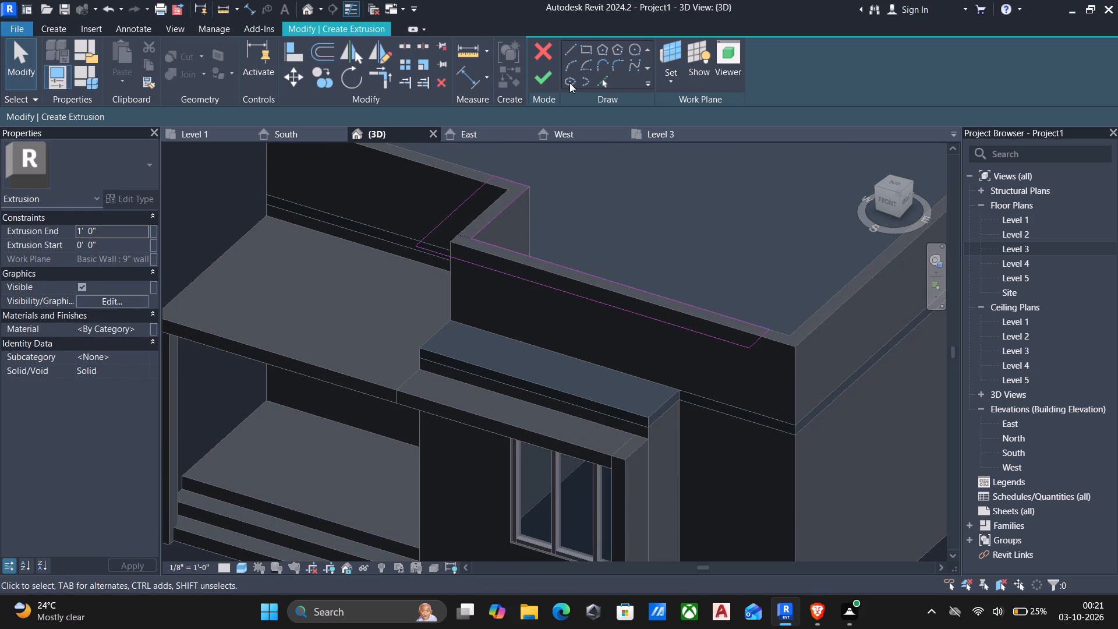
{"action": "left_click", "coordinate": [537, 76]}
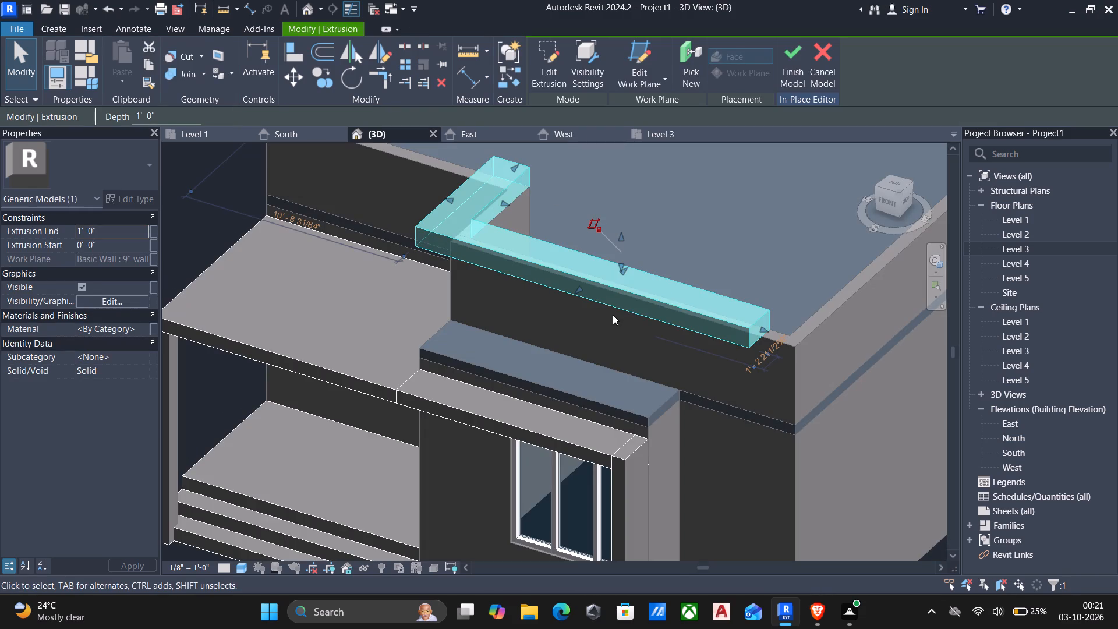
{"action": "middle_click_drag", "start_coordinate": [618, 314], "coordinate": [670, 290], "text": "shift"}
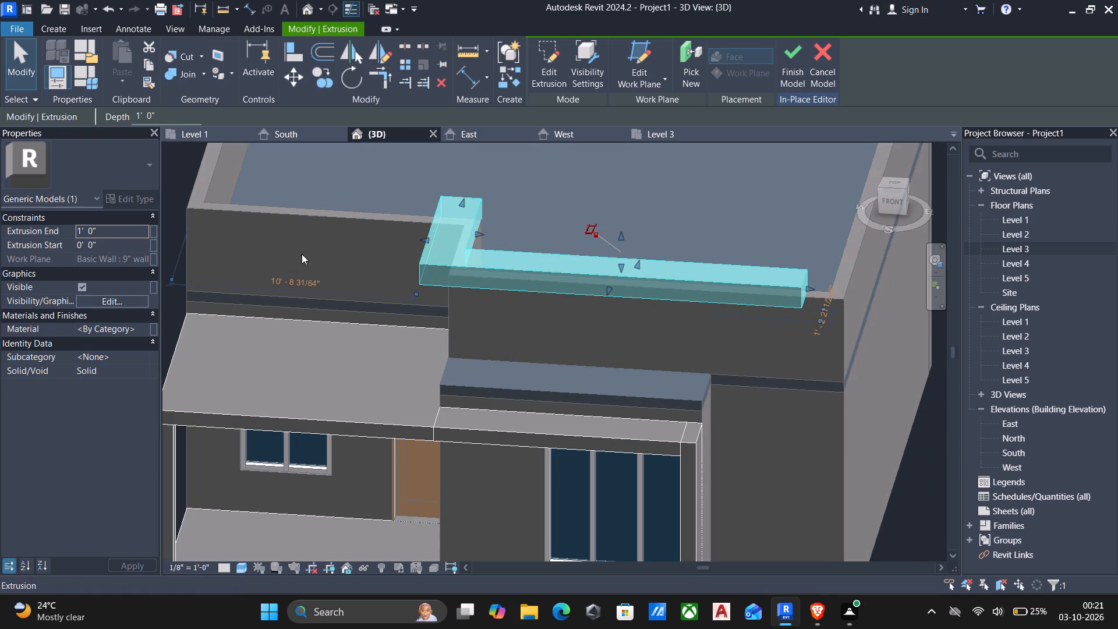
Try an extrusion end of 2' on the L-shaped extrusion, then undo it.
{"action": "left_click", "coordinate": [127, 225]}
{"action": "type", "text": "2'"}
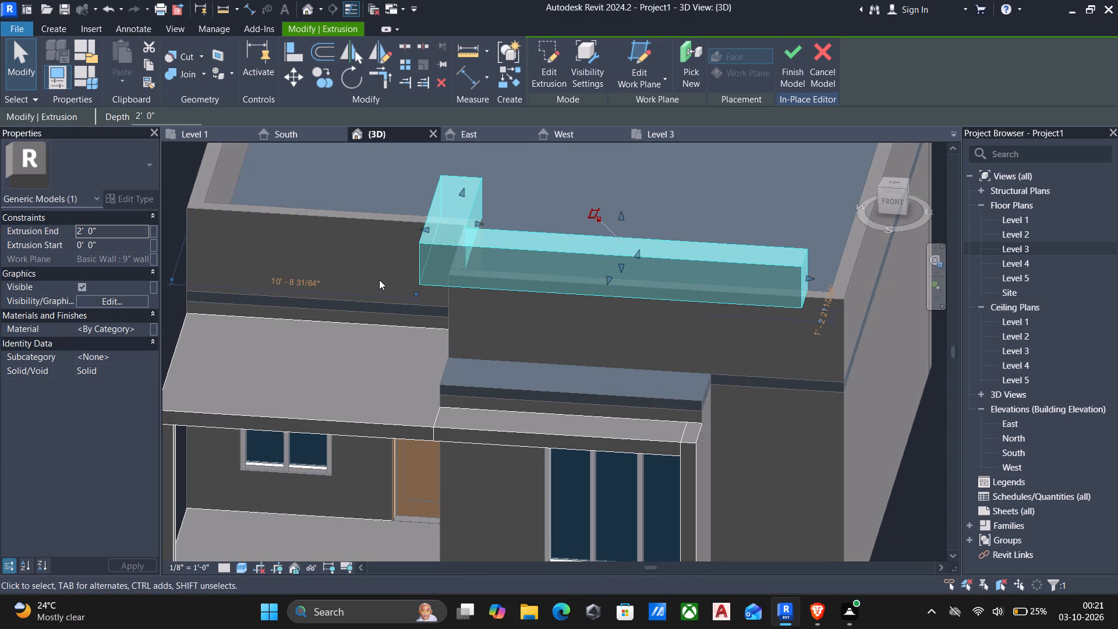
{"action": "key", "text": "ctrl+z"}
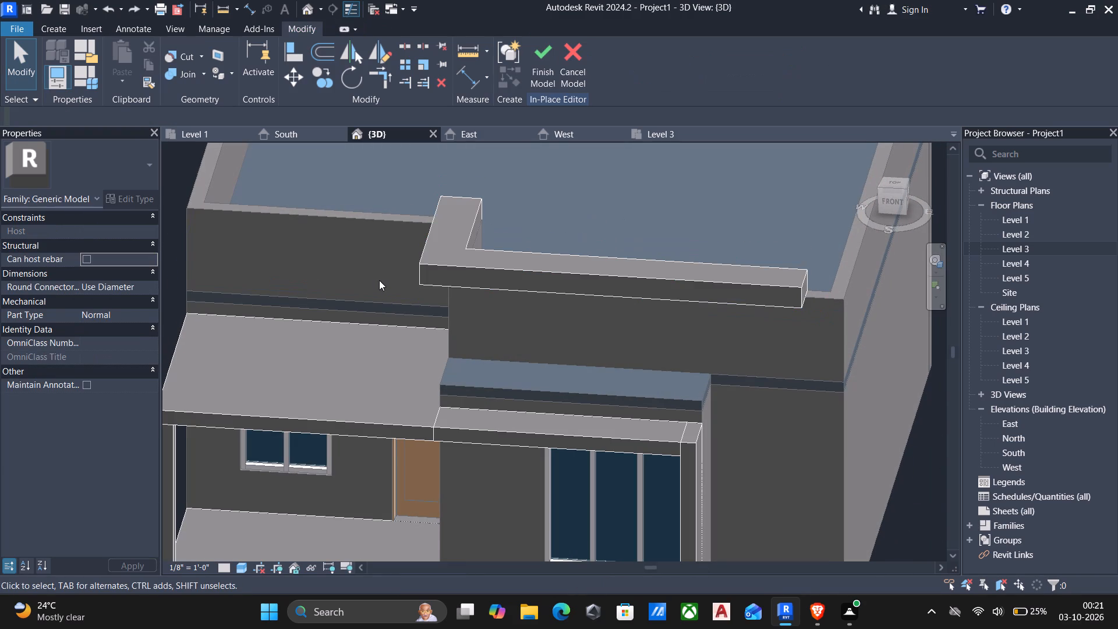
Stretch the L-shaped extrusion's front face slightly farther outward from the parapet, and adjust the short arm's outer side face.
{"action": "left_click", "coordinate": [476, 279]}
{"action": "left_click", "coordinate": [476, 268]}
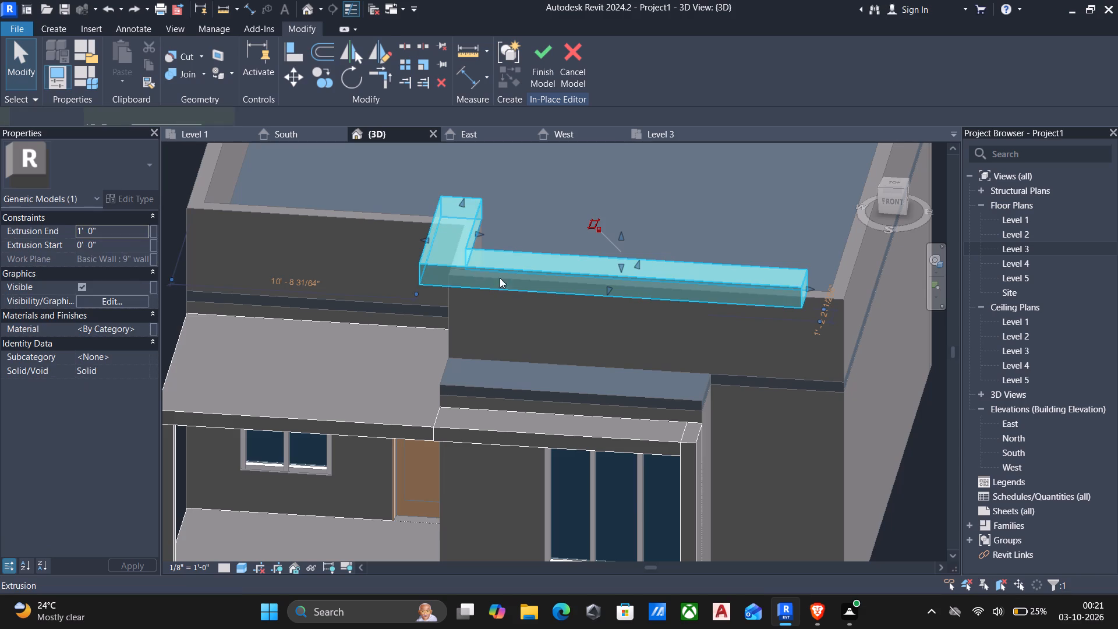
{"action": "left_click_drag", "start_coordinate": [608, 294], "coordinate": [610, 303]}
{"action": "key", "text": "Escape"}
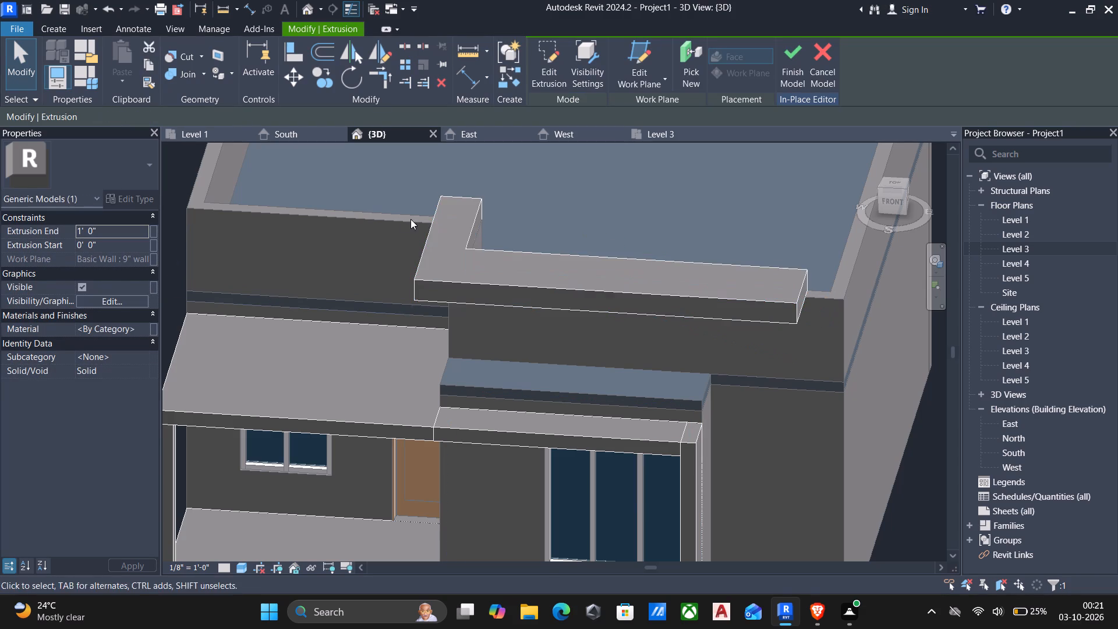
{"action": "left_click", "coordinate": [430, 239]}
{"action": "left_click", "coordinate": [421, 245]}
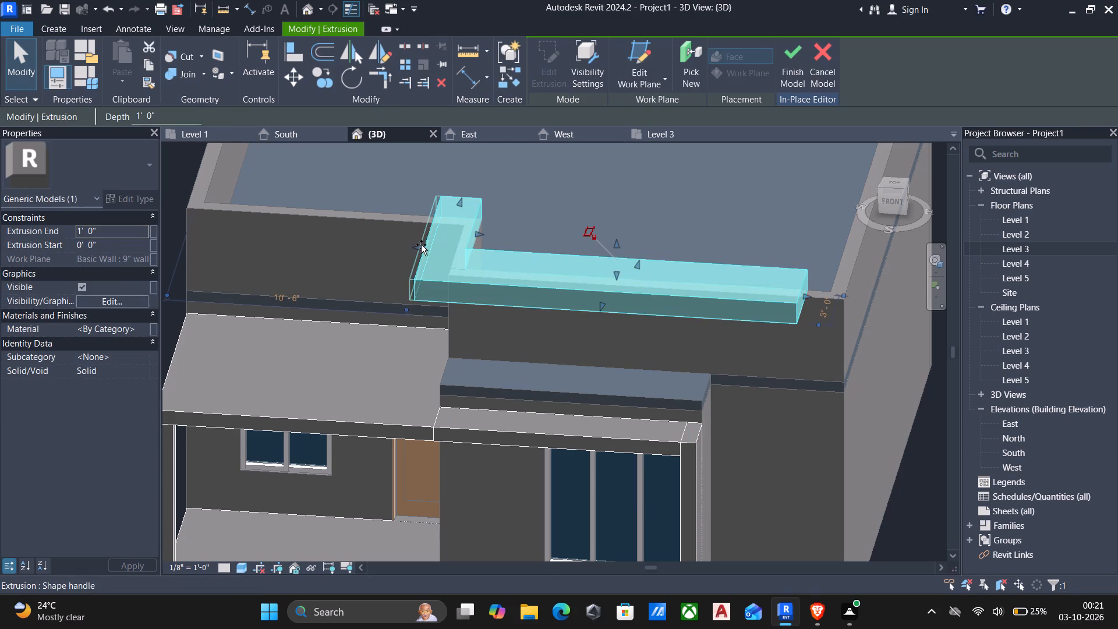
{"action": "key", "text": "Escape"}
Start a new extrusion on the long arm's end face and sketch a rectangle 1' by about 3'-3" over the whole face.
{"action": "scroll", "coordinate": [657, 302], "scroll_direction": "down", "scroll_amount": 3}
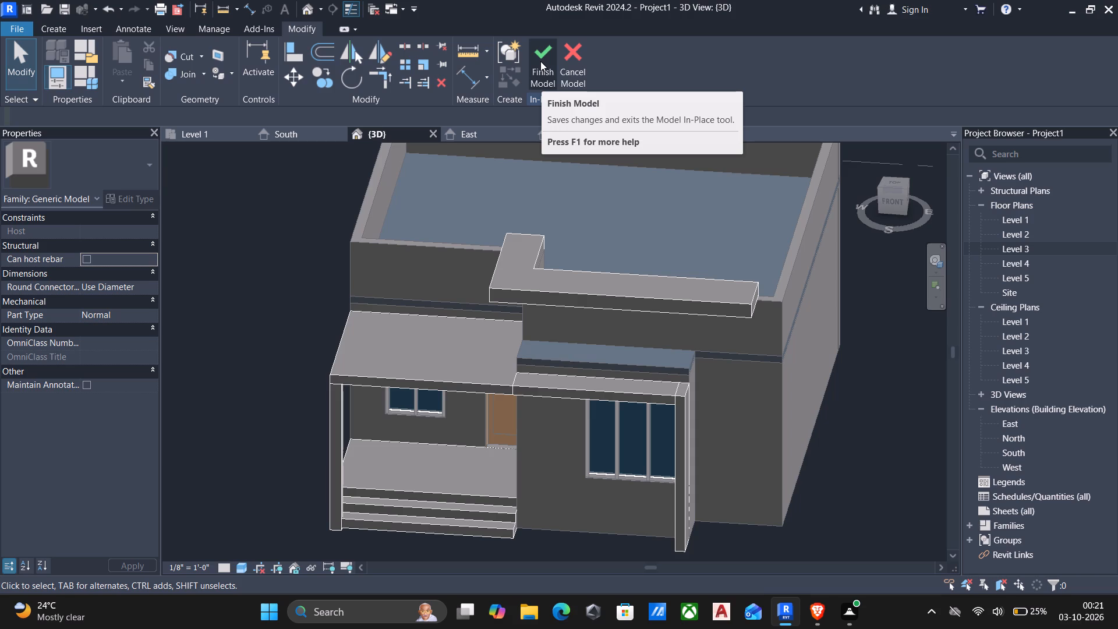
{"action": "left_click", "coordinate": [49, 30]}
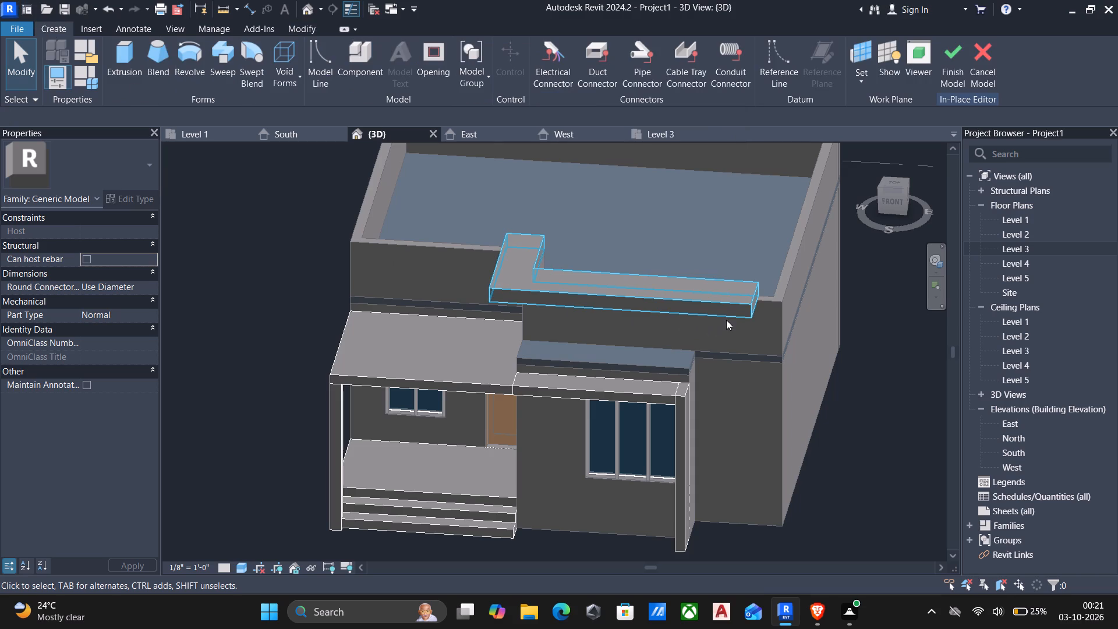
{"action": "left_click", "coordinate": [121, 50]}
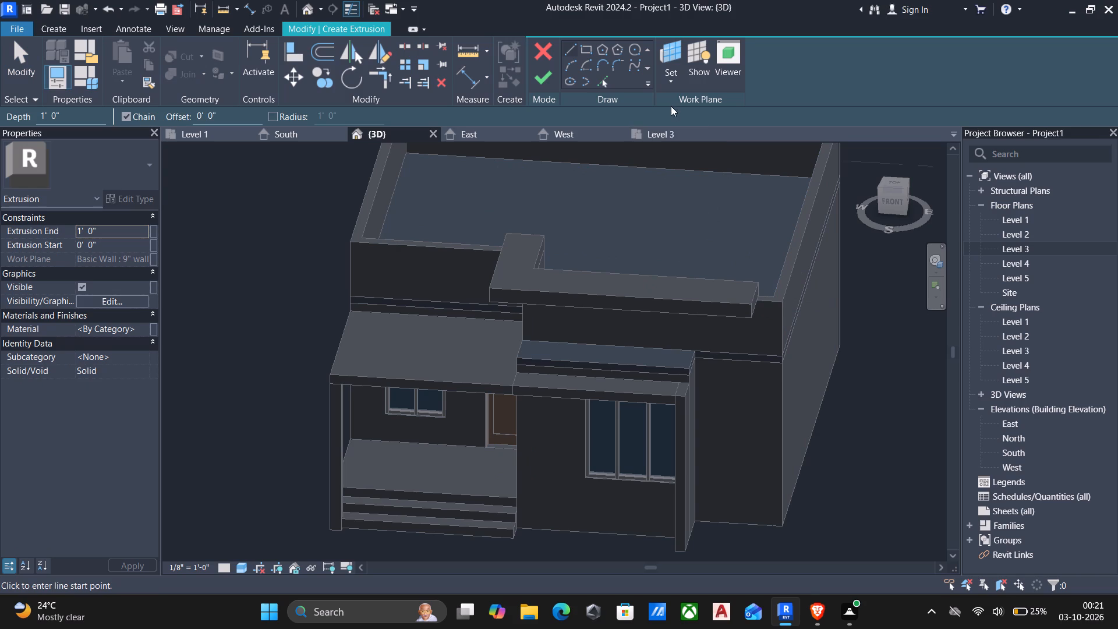
{"action": "left_click", "coordinate": [666, 82]}
{"action": "left_click", "coordinate": [713, 132]}
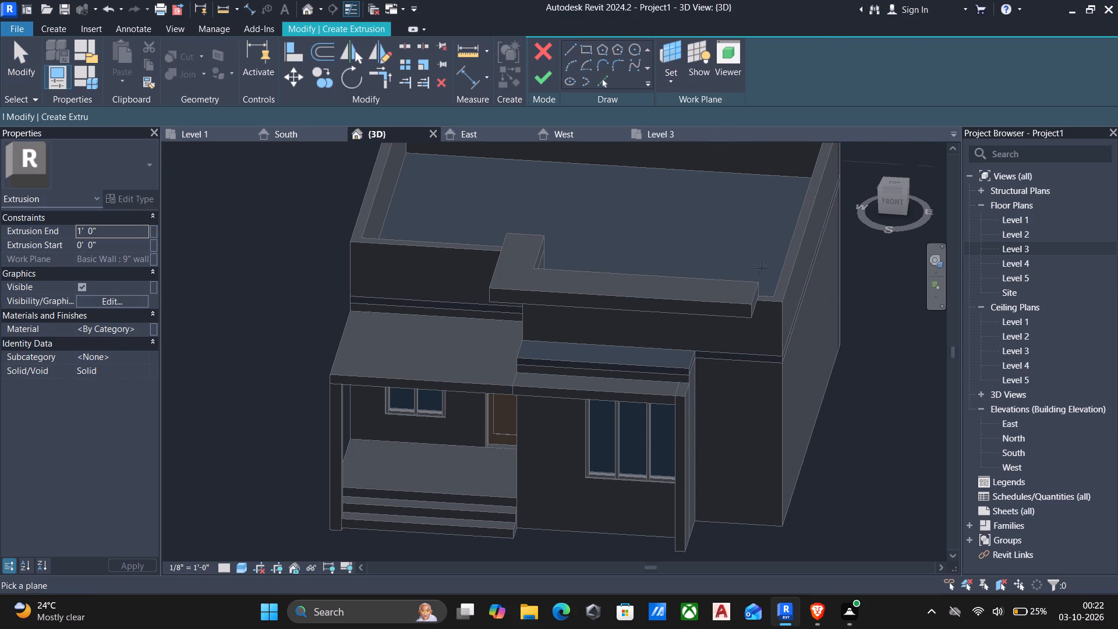
{"action": "left_click", "coordinate": [755, 301]}
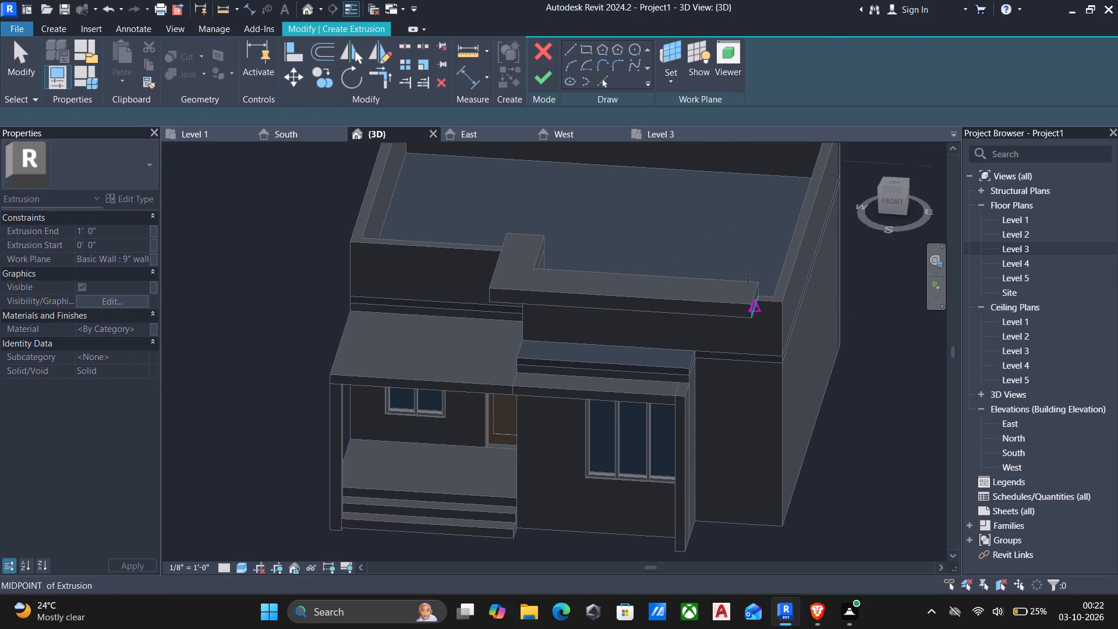
{"action": "left_click", "coordinate": [582, 50]}
{"action": "scroll", "coordinate": [812, 328], "scroll_direction": "up", "scroll_amount": 6}
{"action": "scroll", "coordinate": [614, 235], "scroll_direction": "up", "scroll_amount": 6}
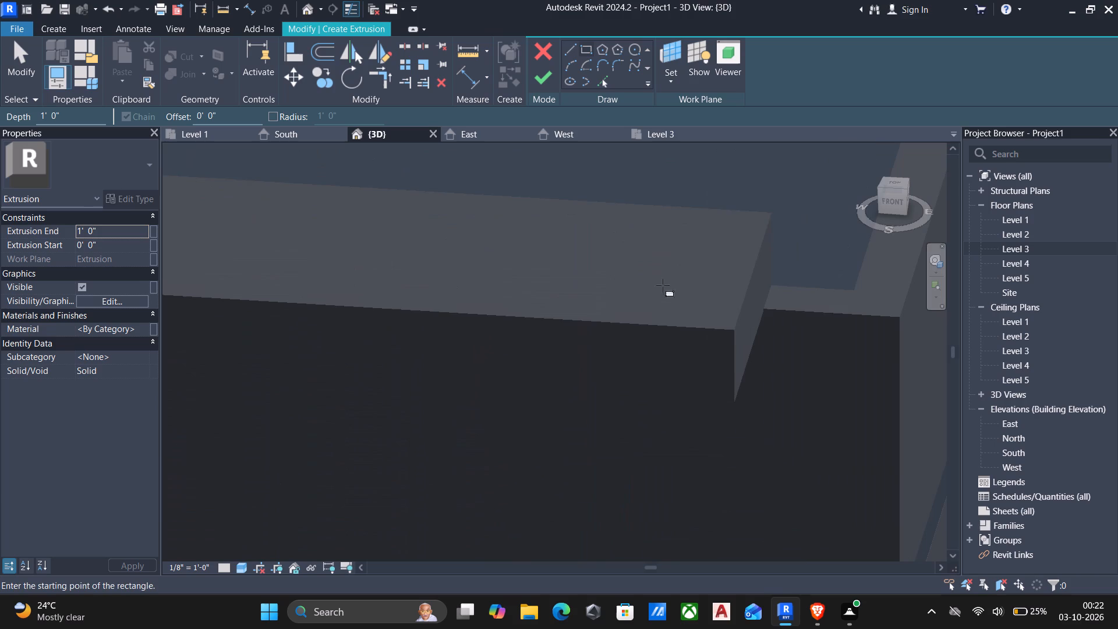
{"action": "left_click", "coordinate": [735, 397]}
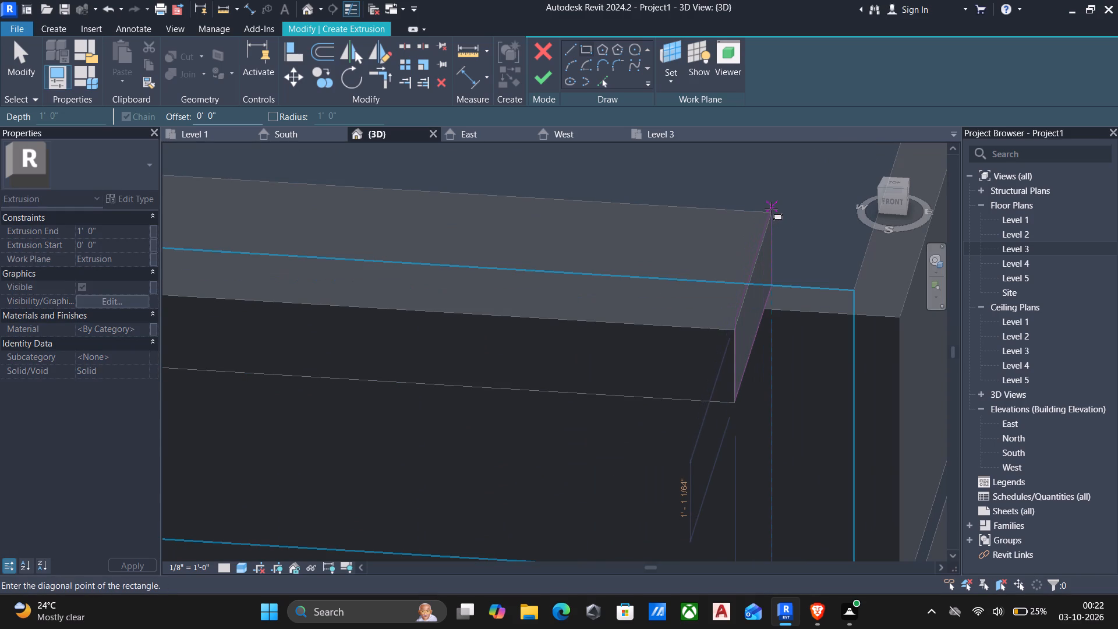
{"action": "left_click", "coordinate": [771, 215]}
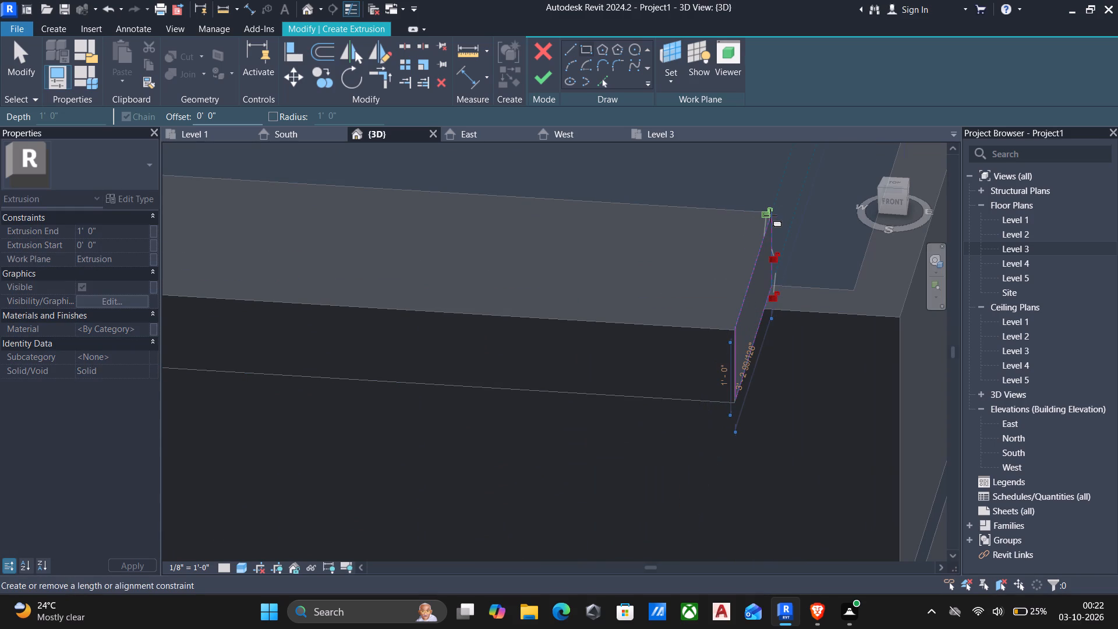
{"action": "key", "text": "Escape"}
Finish the end-face rectangle as an extrusion 1' deep that continues the long arm toward the house corner.
{"action": "scroll", "coordinate": [769, 221], "scroll_direction": "down", "scroll_amount": 4}
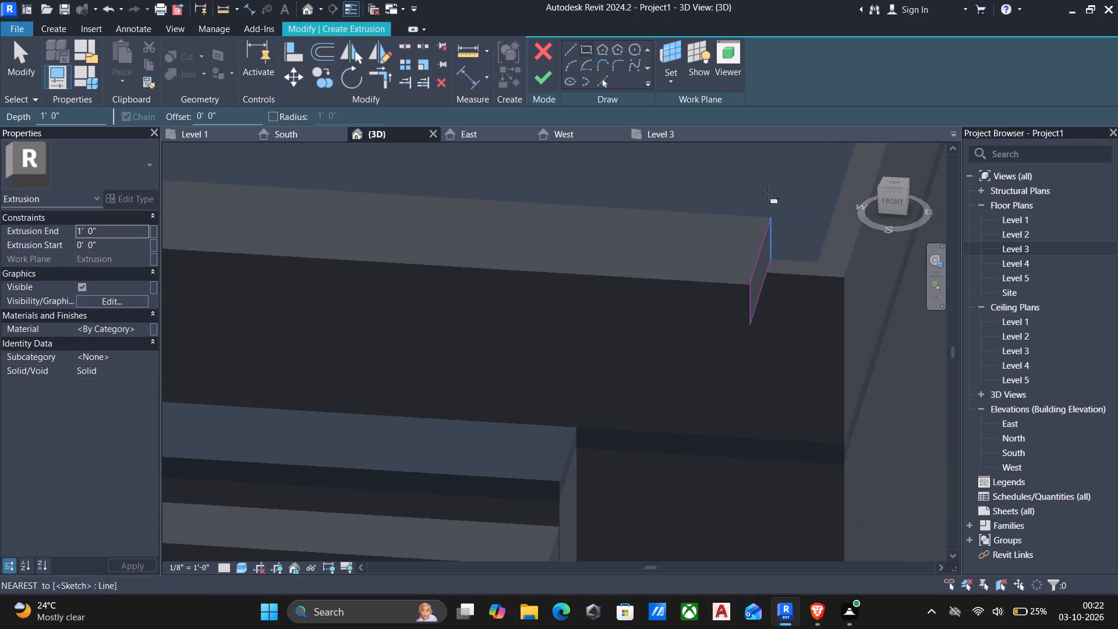
{"action": "left_click", "coordinate": [546, 81]}
{"action": "scroll", "coordinate": [618, 176], "scroll_direction": "down", "scroll_amount": 3}
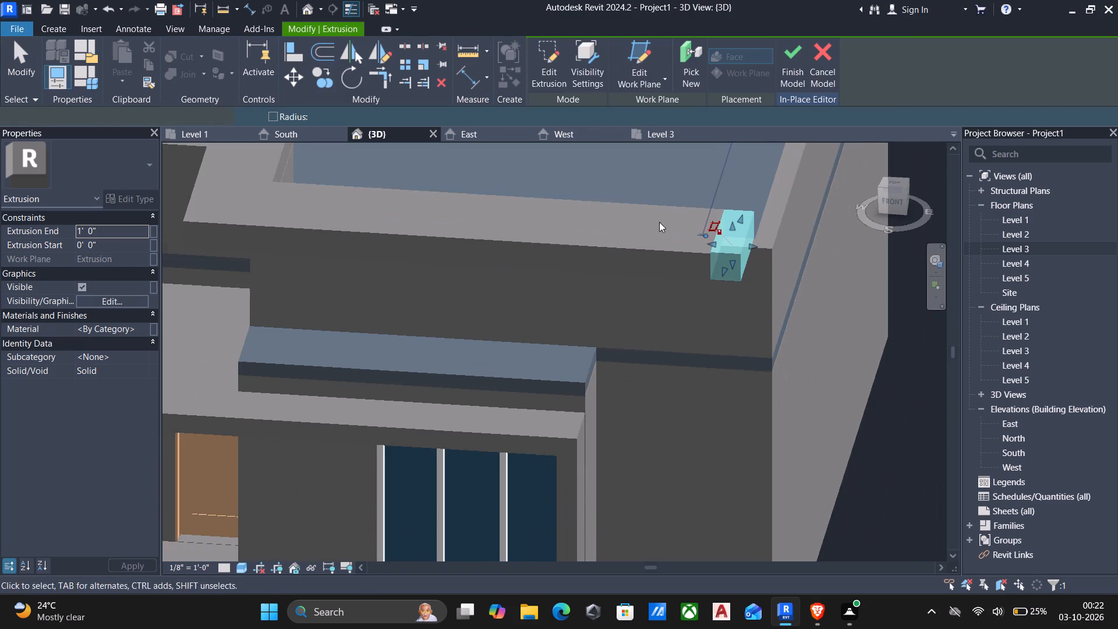
{"action": "middle_click_drag", "start_coordinate": [659, 222], "coordinate": [659, 211]}
{"action": "key", "text": "Escape"}
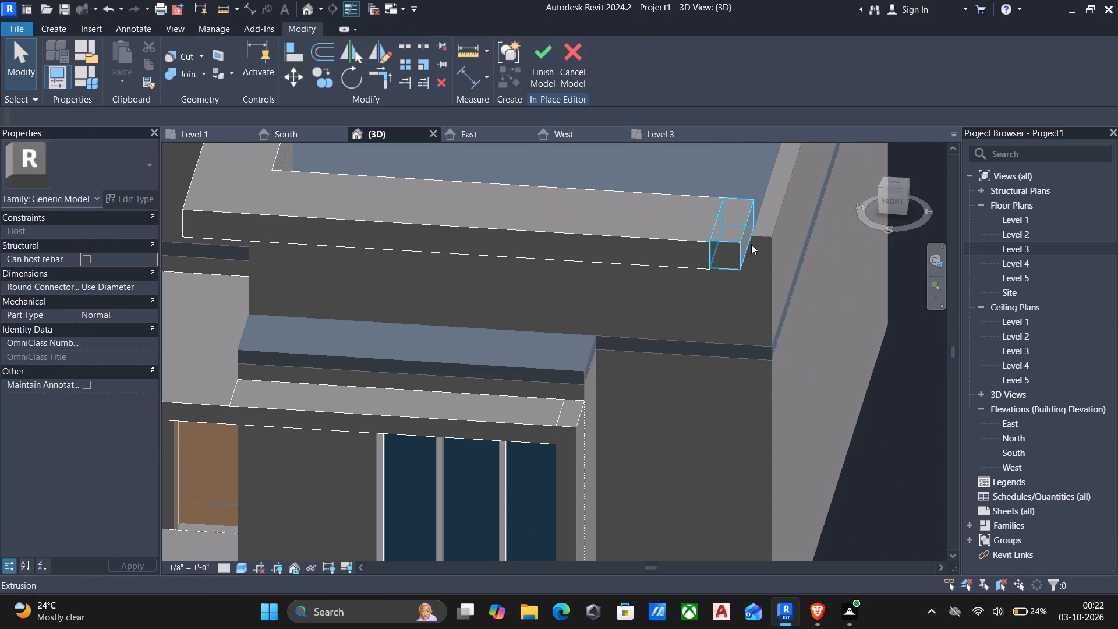
Align the new end block's outer face with the outer face of the house's side wall.
{"action": "type", "text": "AL"}
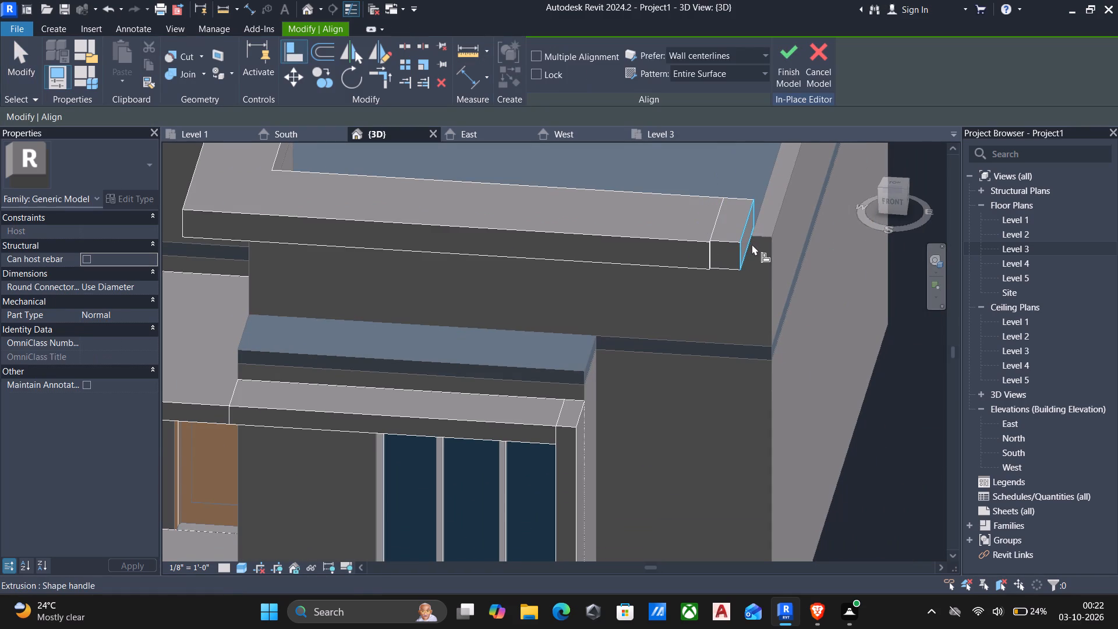
{"action": "left_click", "coordinate": [776, 232]}
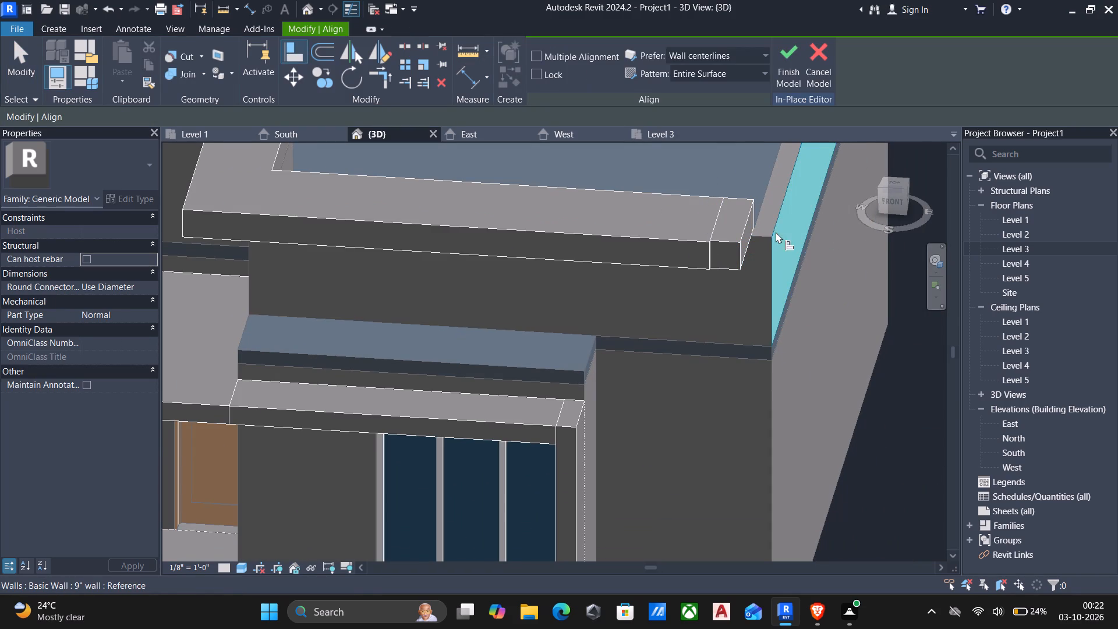
{"action": "left_click", "coordinate": [747, 241]}
{"action": "scroll", "coordinate": [743, 282], "scroll_direction": "down", "scroll_amount": 2}
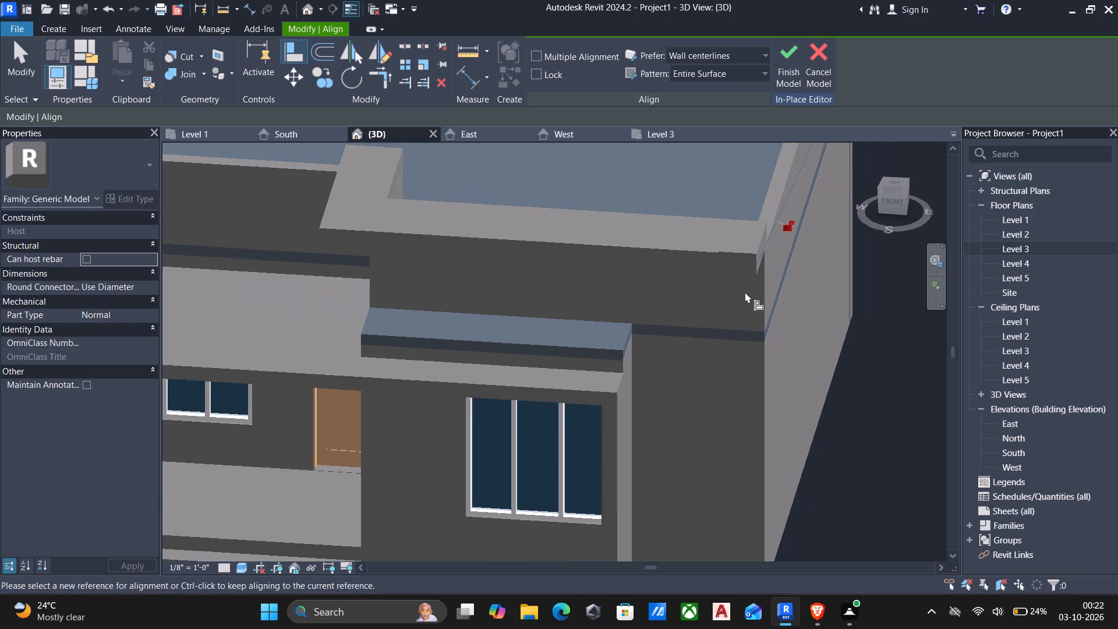
{"action": "key", "text": "Escape"}
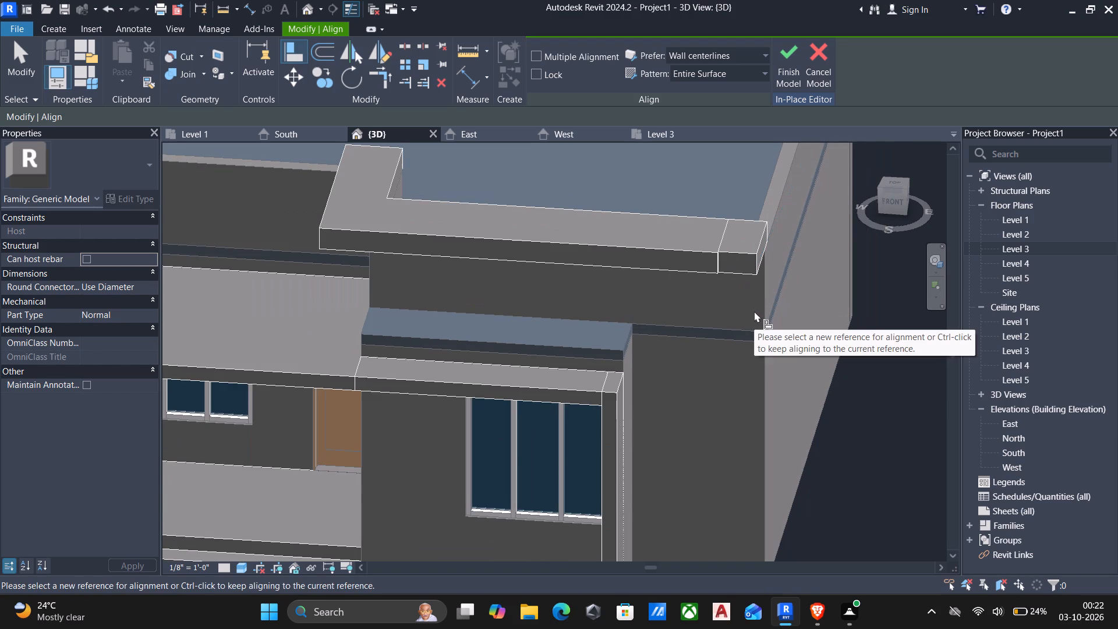
Finish the in-place model.
{"action": "middle_click_drag", "start_coordinate": [753, 313], "coordinate": [713, 301], "text": "shift"}
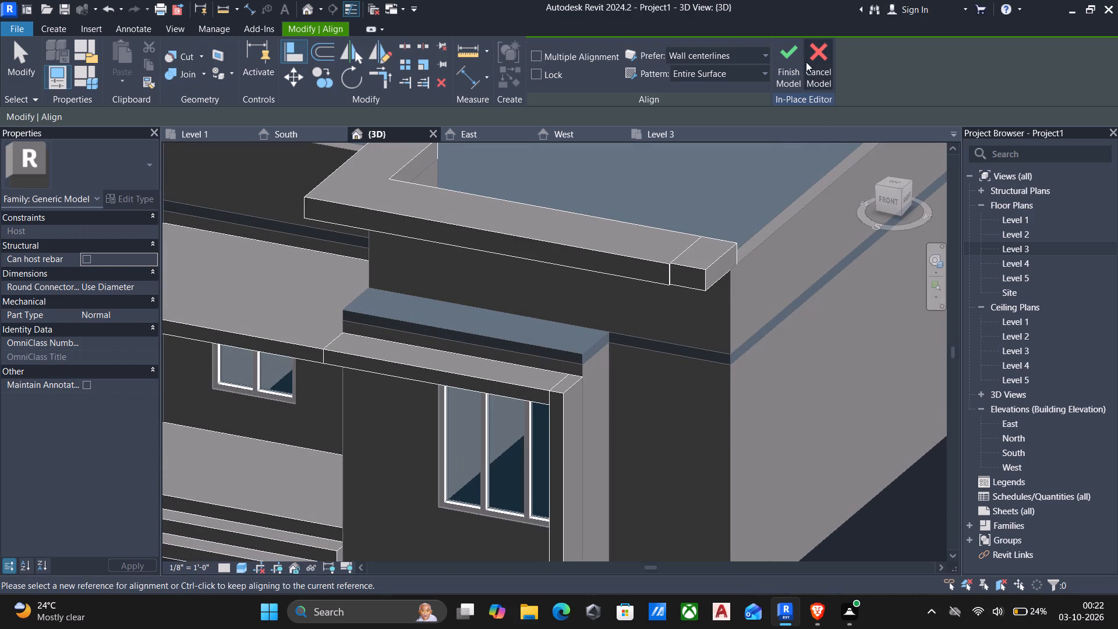
{"action": "left_click", "coordinate": [789, 58]}
{"action": "scroll", "coordinate": [766, 109], "scroll_direction": "down", "scroll_amount": 3}
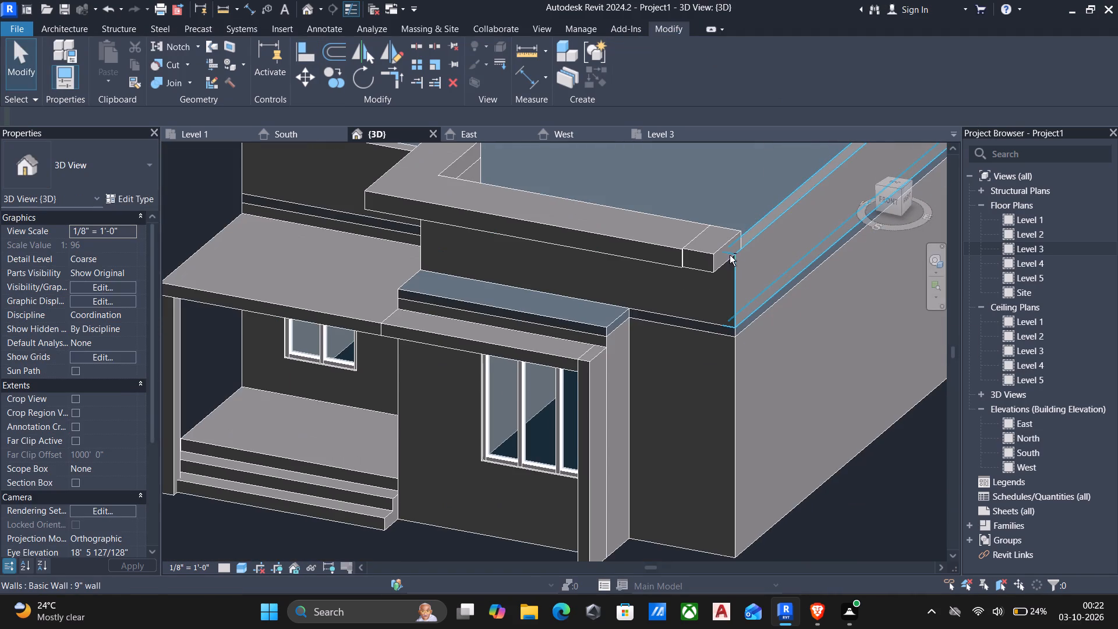
Reopen the in-place porch model and stretch the end block's underside down to the house base, making a full-height corner column.
{"action": "middle_click_drag", "start_coordinate": [729, 259], "coordinate": [738, 144], "text": "shift"}
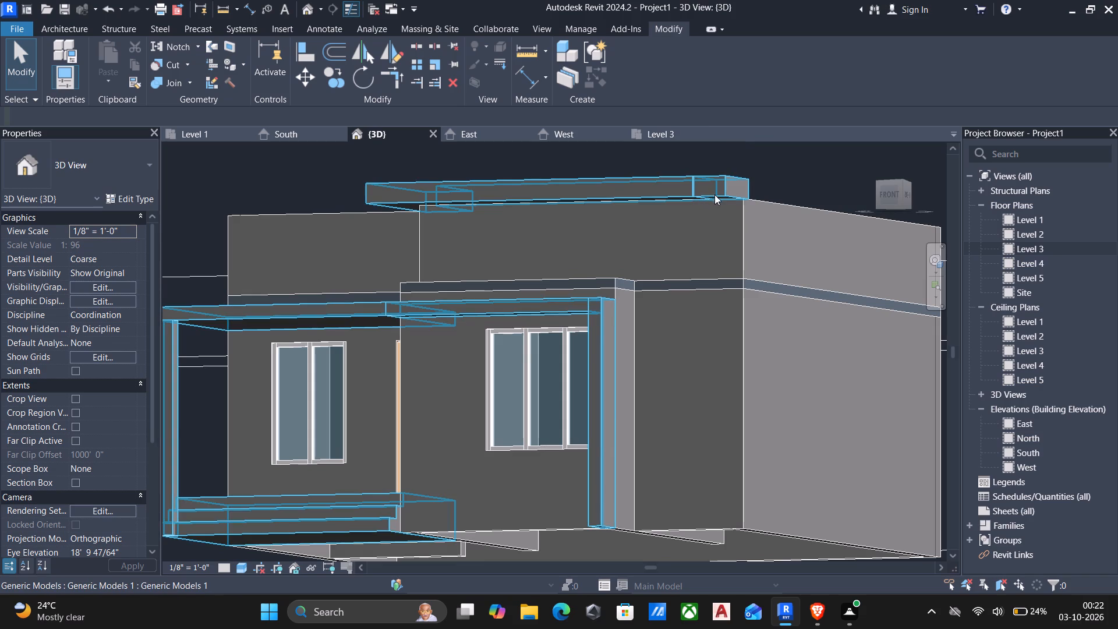
{"action": "left_click", "coordinate": [716, 192]}
{"action": "left_click", "coordinate": [626, 61]}
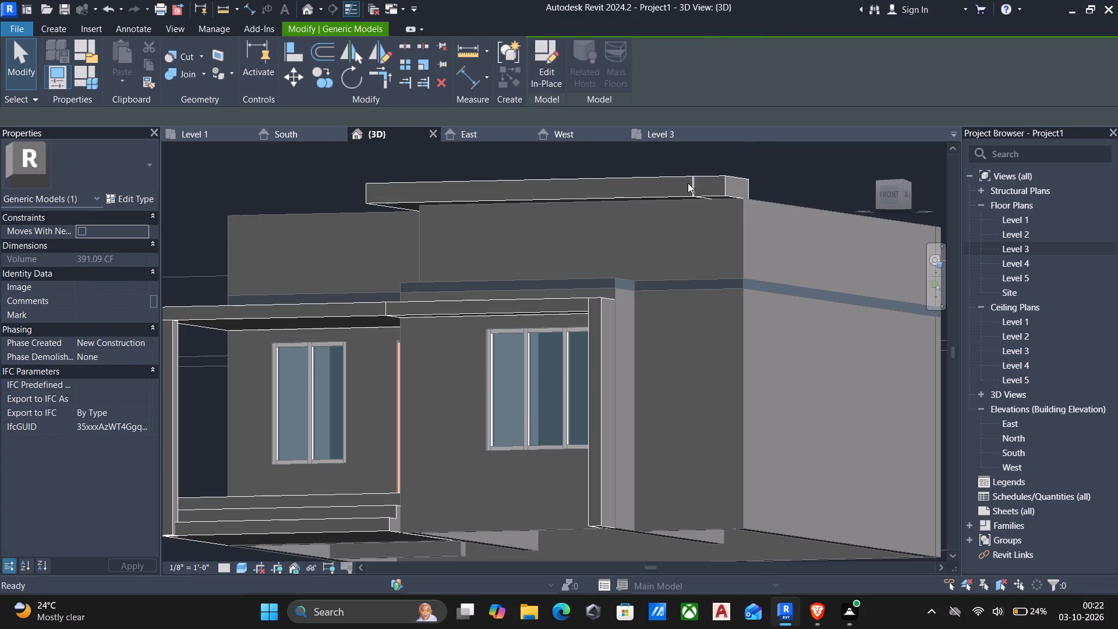
{"action": "left_click", "coordinate": [709, 192]}
{"action": "left_click_drag", "start_coordinate": [718, 203], "coordinate": [716, 322]}
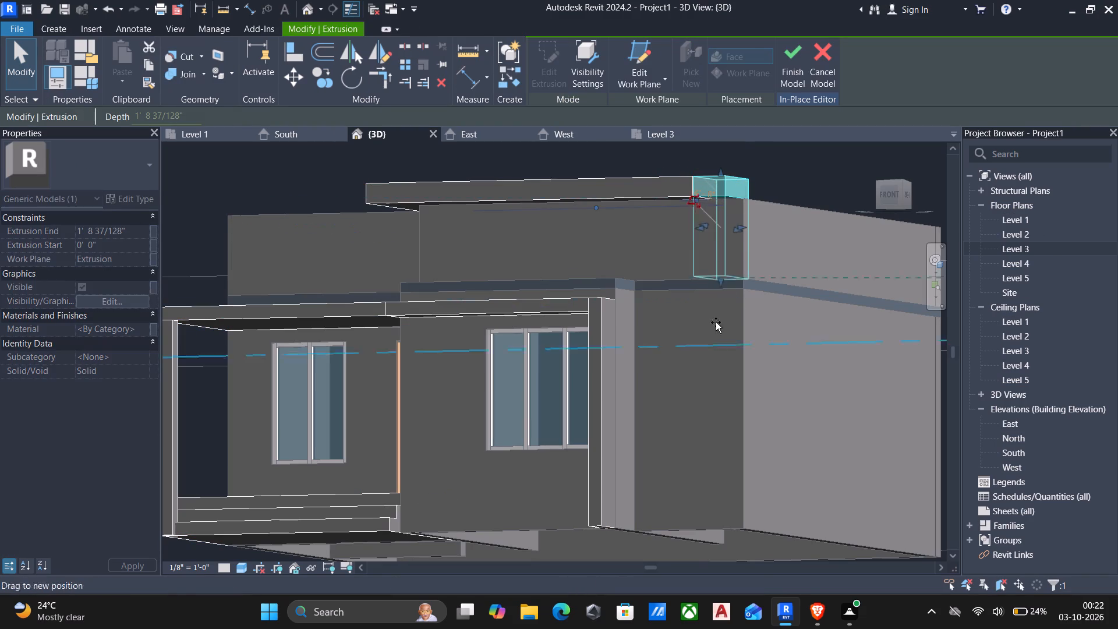
{"action": "left_click_drag", "start_coordinate": [716, 322], "coordinate": [712, 528]}
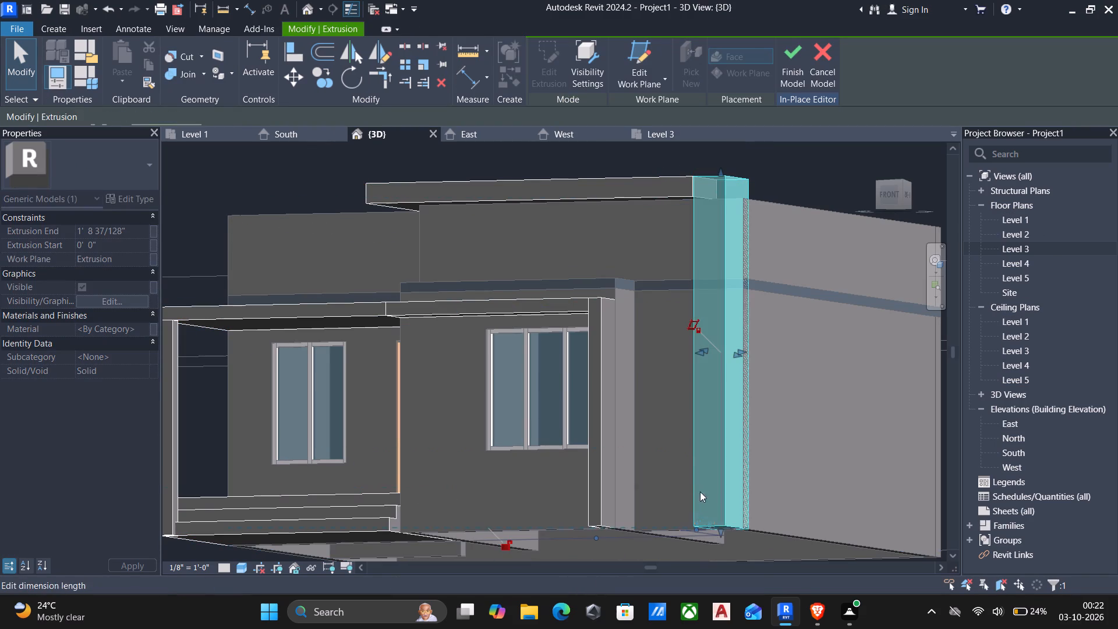
{"action": "key", "text": "Escape"}
Align the corner column's front face with the front face of the parapet-top long arm and finish the in-place model.
{"action": "middle_click_drag", "start_coordinate": [653, 410], "coordinate": [712, 436], "text": "shift"}
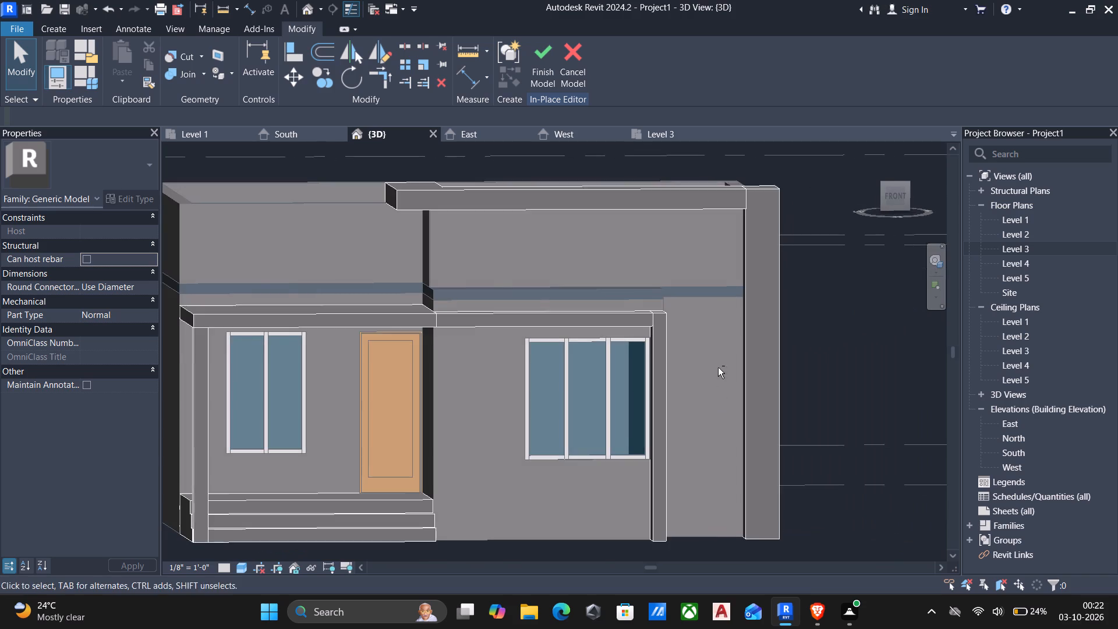
{"action": "middle_click_drag", "start_coordinate": [718, 368], "coordinate": [677, 464], "text": "shift"}
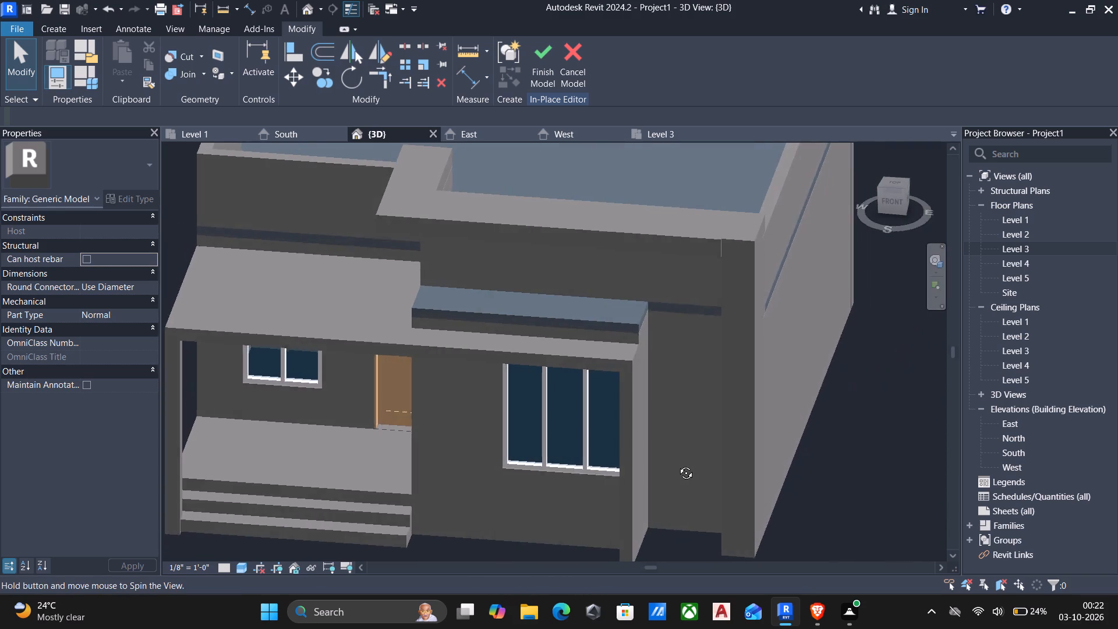
{"action": "middle_click_drag", "start_coordinate": [677, 464], "coordinate": [512, 437], "text": "shift"}
{"action": "scroll", "coordinate": [490, 245], "scroll_direction": "up", "scroll_amount": 6}
{"action": "scroll", "coordinate": [429, 224], "scroll_direction": "up", "scroll_amount": 5}
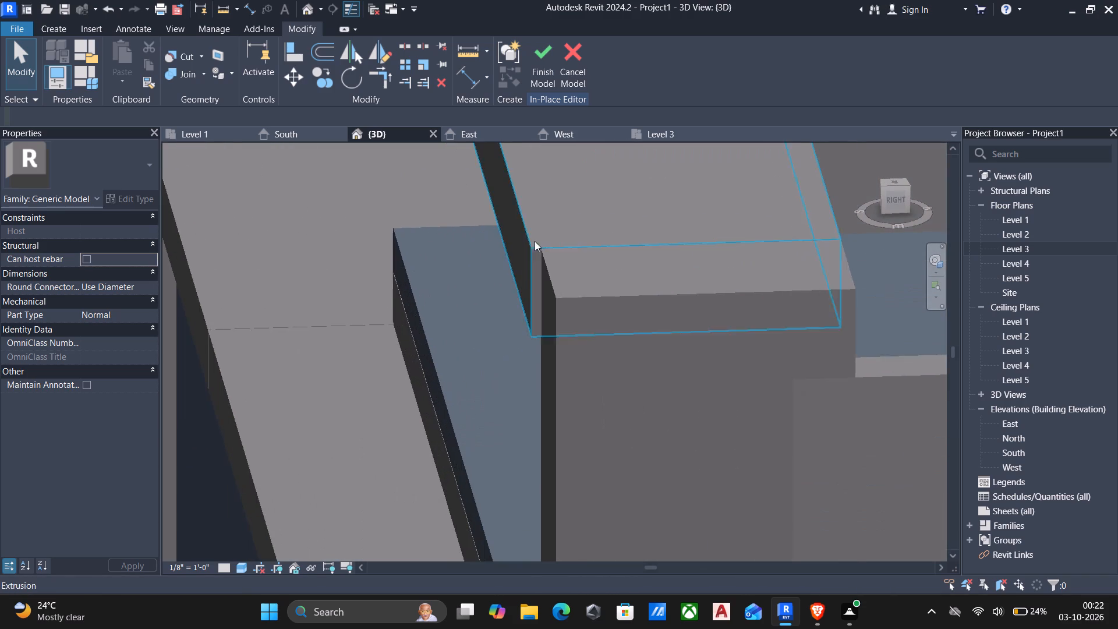
{"action": "scroll", "coordinate": [590, 293], "scroll_direction": "down", "scroll_amount": 4}
{"action": "middle_click_drag", "start_coordinate": [592, 313], "coordinate": [608, 280]}
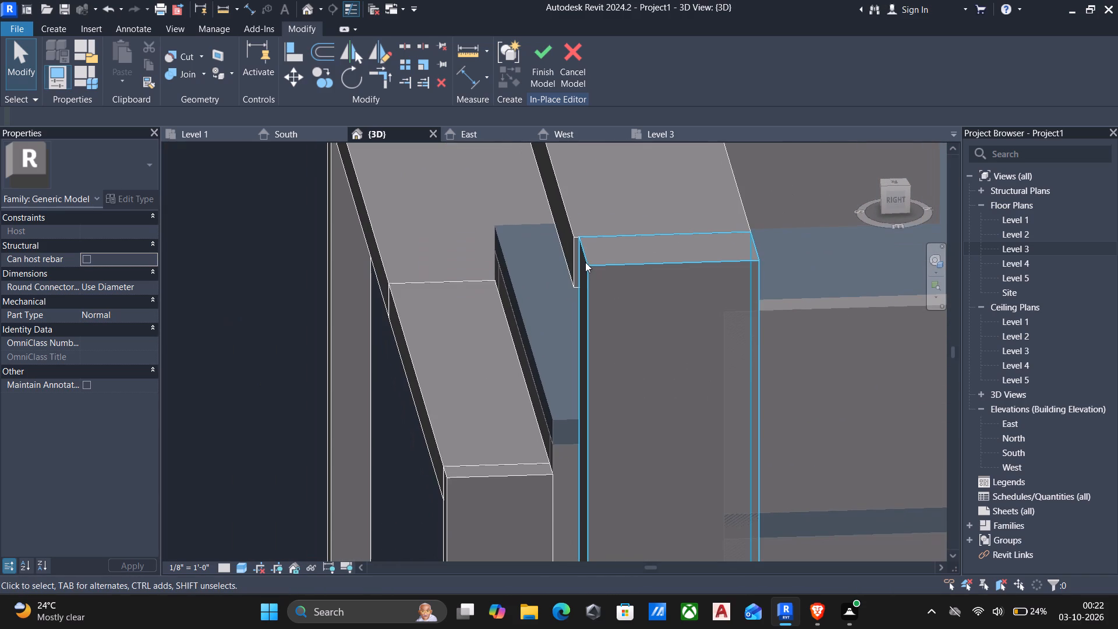
{"action": "type", "text": "al"}
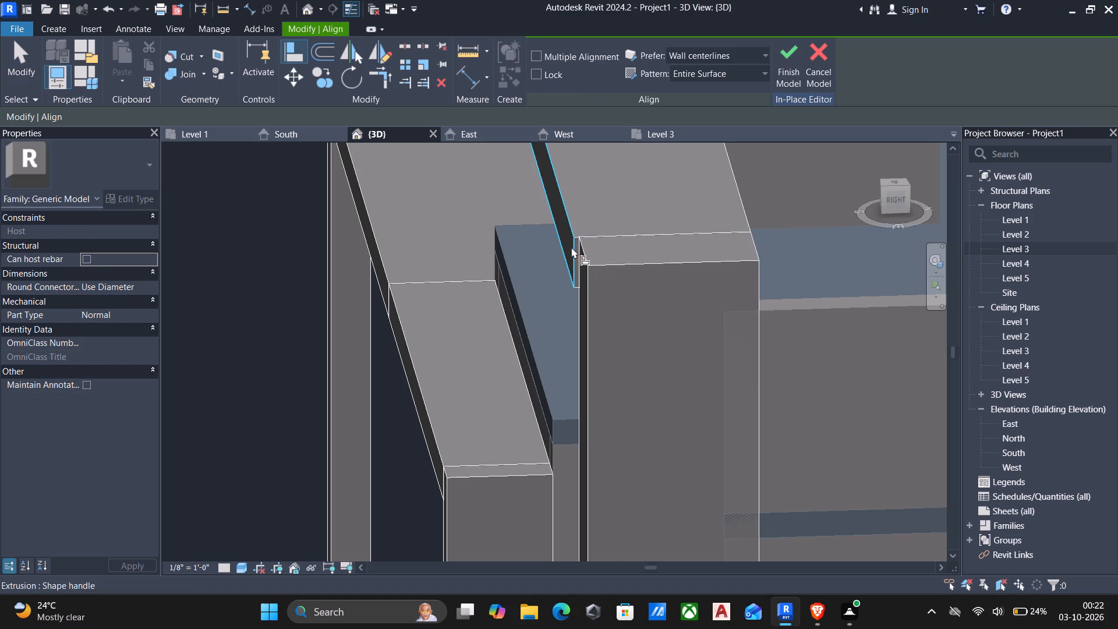
{"action": "left_click", "coordinate": [571, 233]}
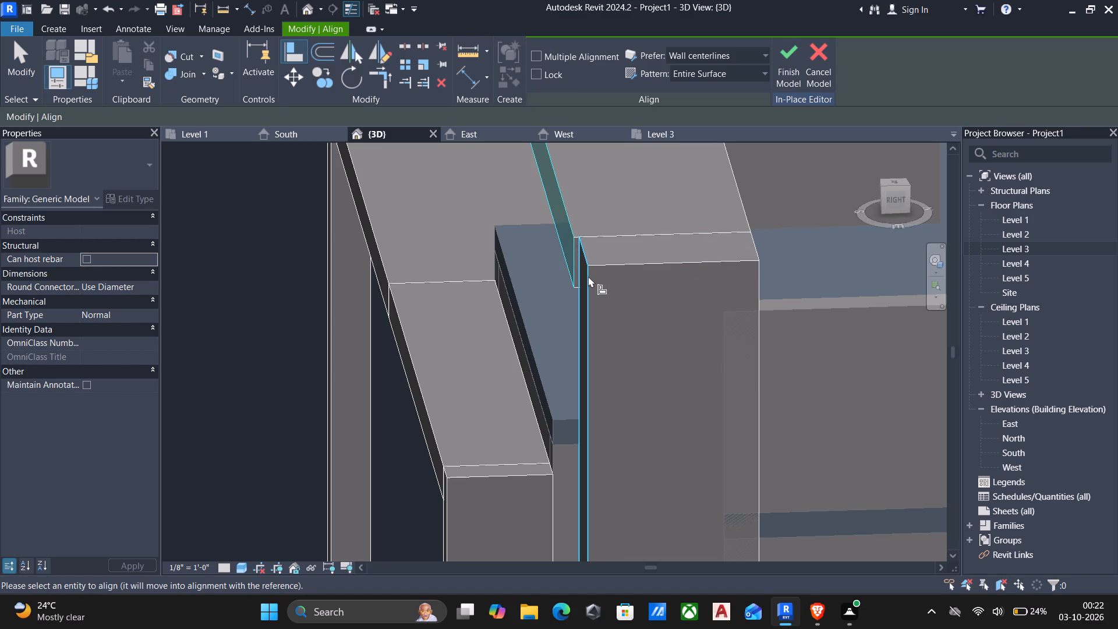
{"action": "left_click", "coordinate": [588, 277]}
{"action": "scroll", "coordinate": [609, 335], "scroll_direction": "down", "scroll_amount": 5}
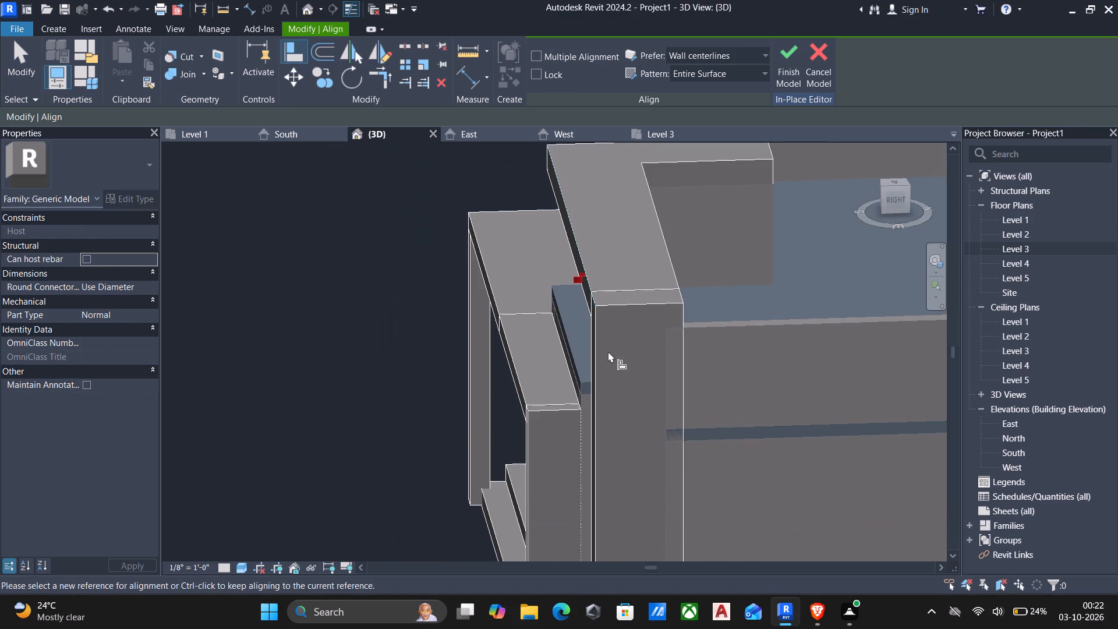
{"action": "middle_click_drag", "start_coordinate": [608, 353], "coordinate": [734, 330], "text": "shift"}
{"action": "scroll", "coordinate": [734, 330], "scroll_direction": "down", "scroll_amount": 3, "text": "shift"}
{"action": "left_click", "coordinate": [789, 59]}
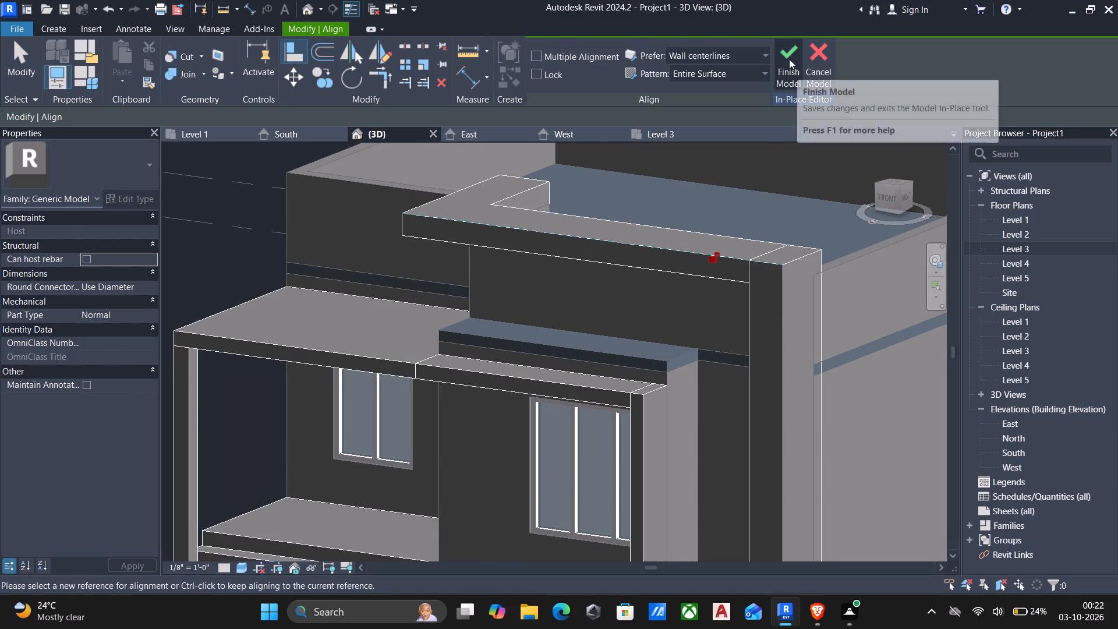
Reopen the in-place porch model and start a new extrusion with its work plane on the front bay roof slab's front face.
{"action": "scroll", "coordinate": [740, 185], "scroll_direction": "down", "scroll_amount": 4}
{"action": "middle_click_drag", "start_coordinate": [728, 309], "coordinate": [728, 309], "text": "shift"}
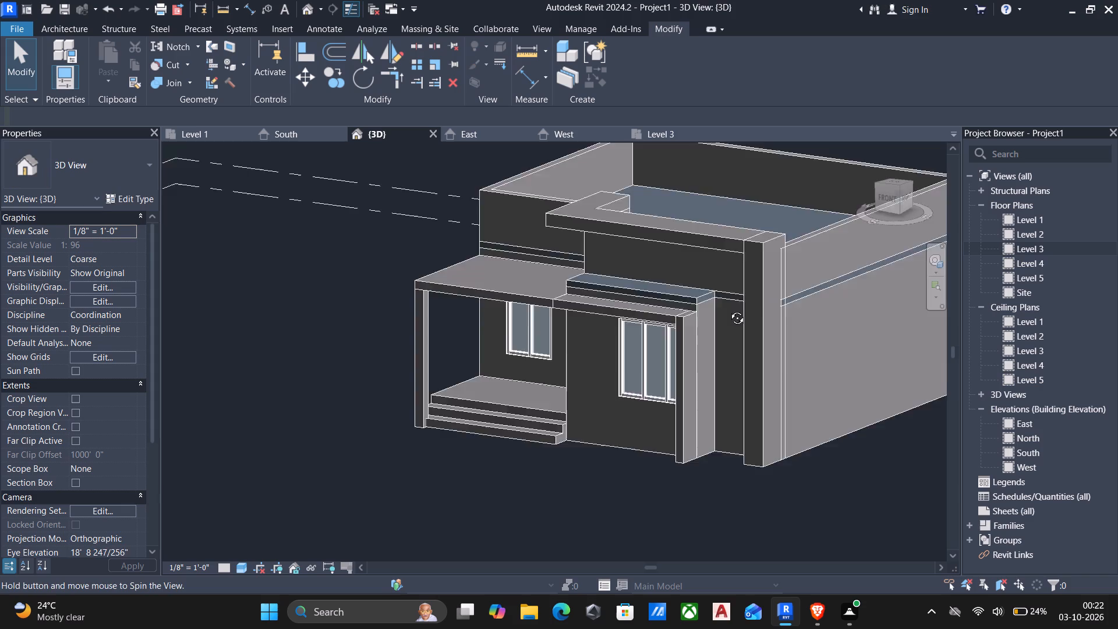
{"action": "middle_click_drag", "start_coordinate": [728, 309], "coordinate": [787, 302], "text": "shift"}
{"action": "scroll", "coordinate": [787, 301], "scroll_direction": "down", "scroll_amount": 2}
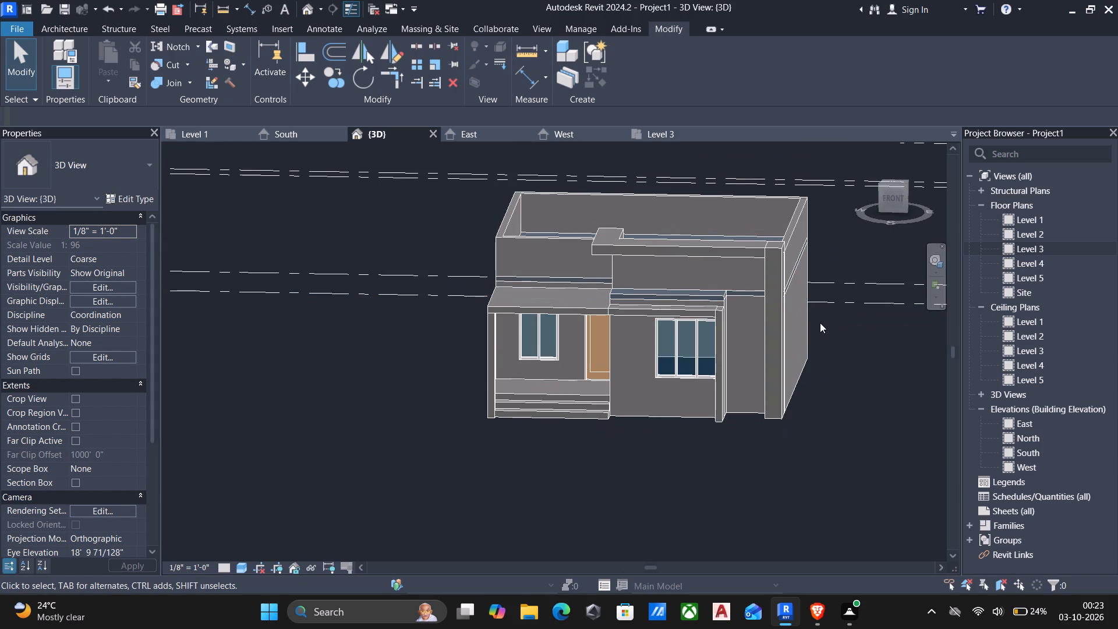
{"action": "scroll", "coordinate": [716, 298], "scroll_direction": "up", "scroll_amount": 5}
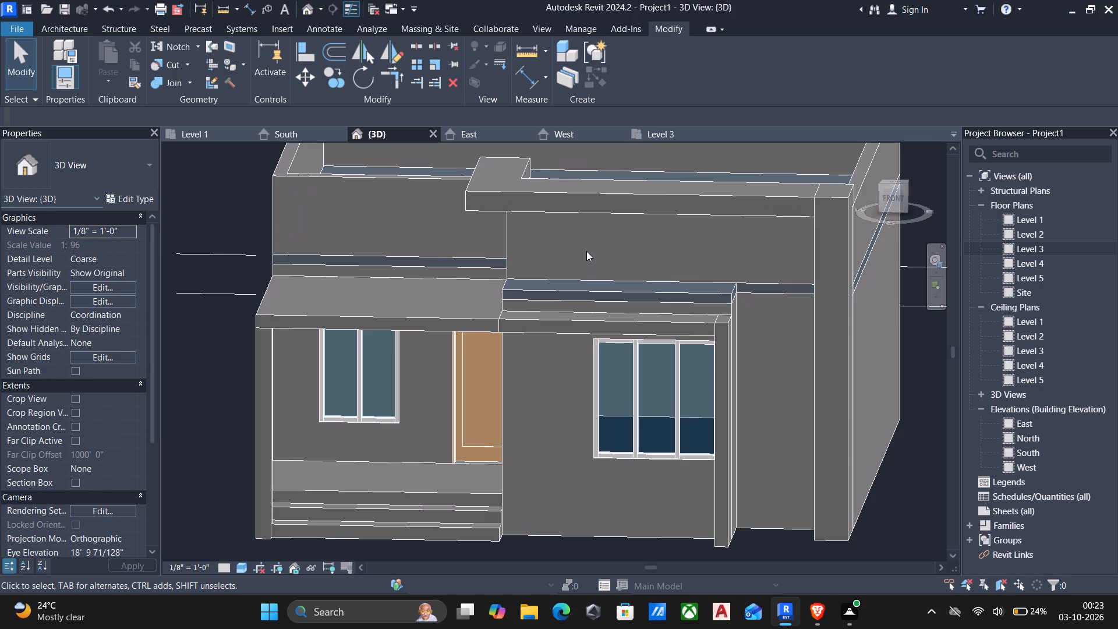
{"action": "scroll", "coordinate": [546, 306], "scroll_direction": "down", "scroll_amount": 2}
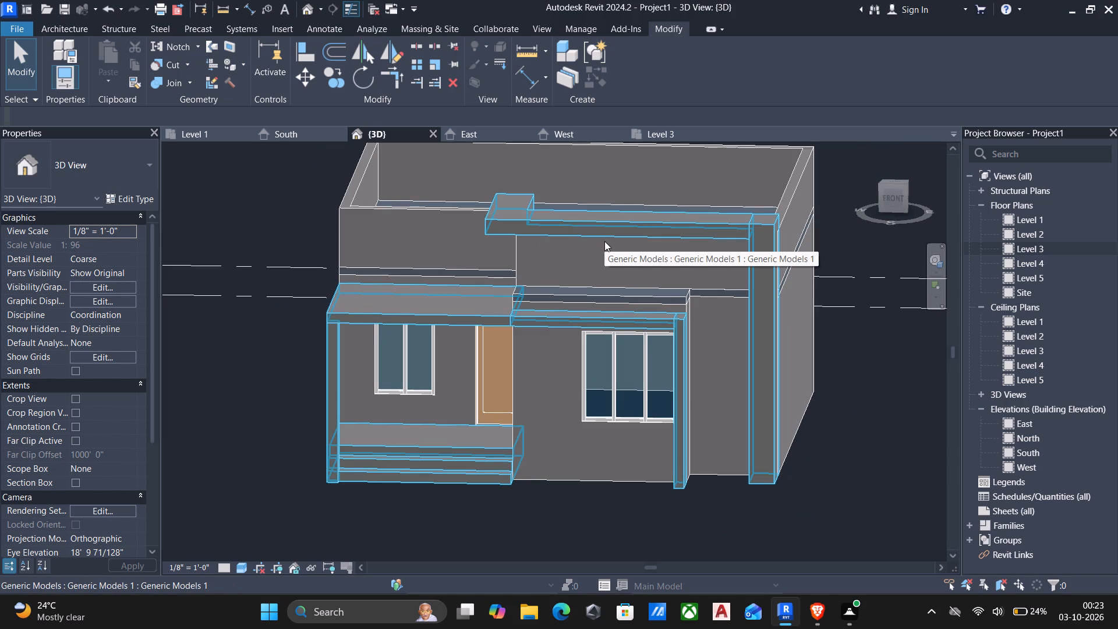
{"action": "left_click", "coordinate": [604, 241]}
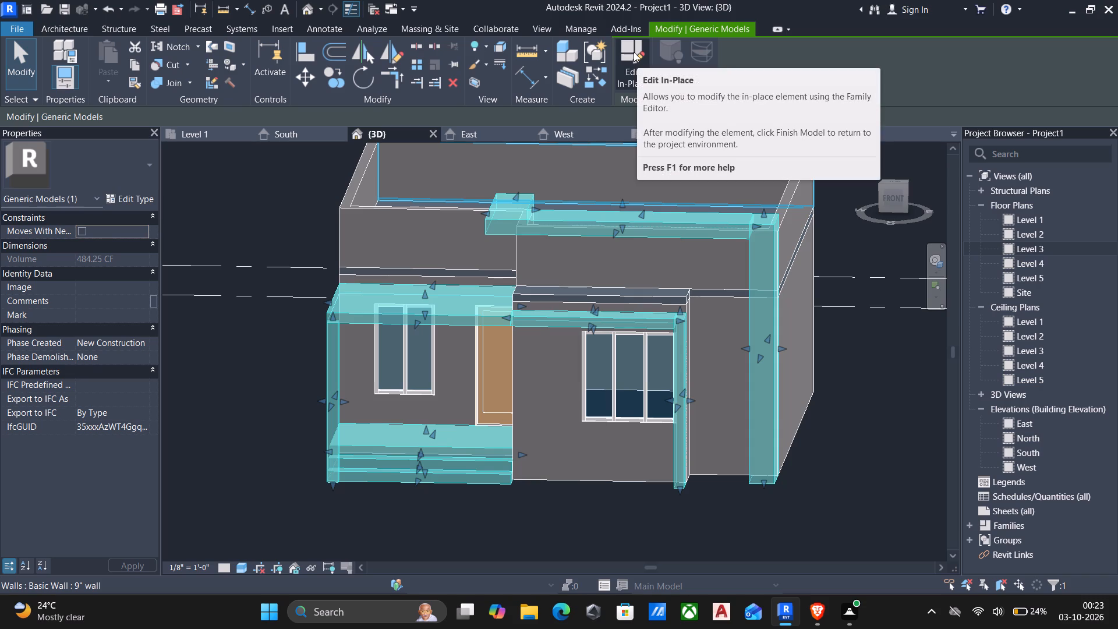
{"action": "left_click", "coordinate": [634, 52]}
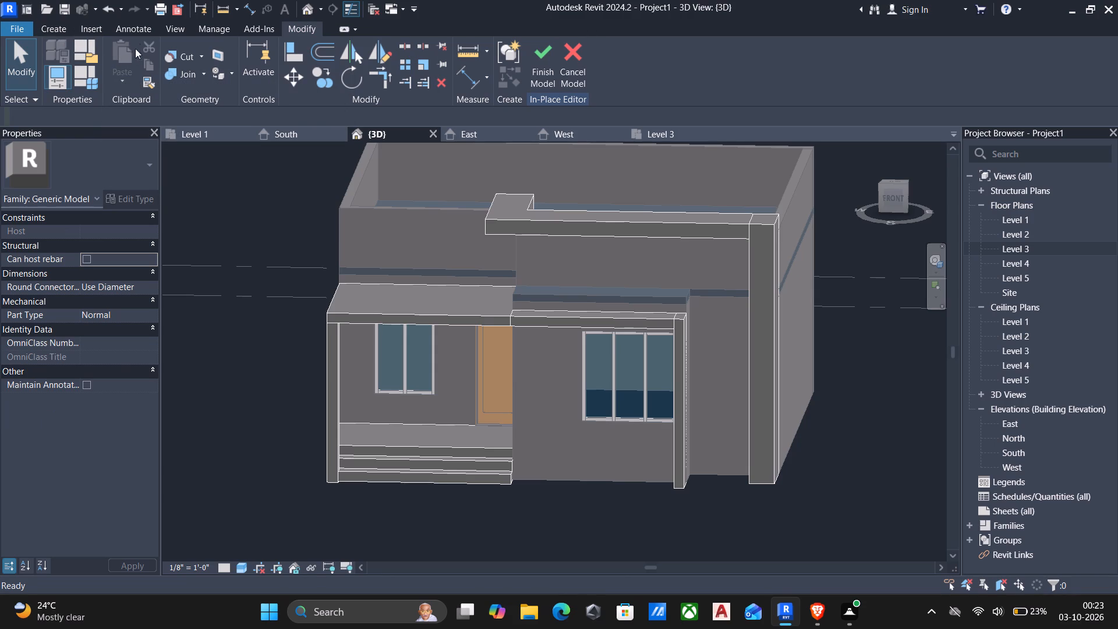
{"action": "left_click", "coordinate": [63, 27]}
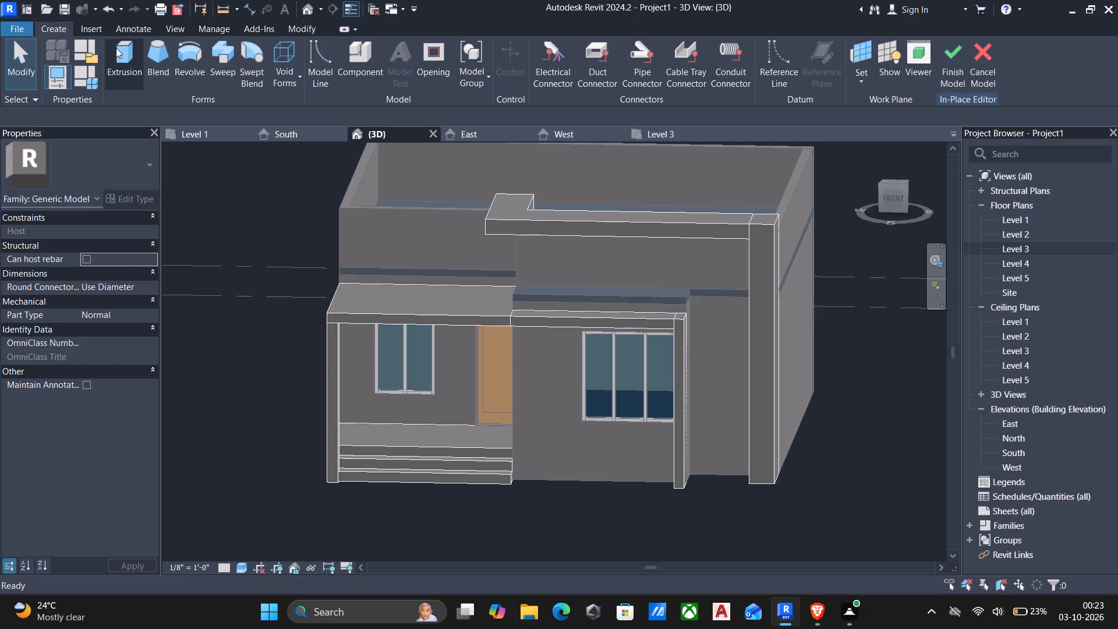
{"action": "left_click", "coordinate": [116, 48]}
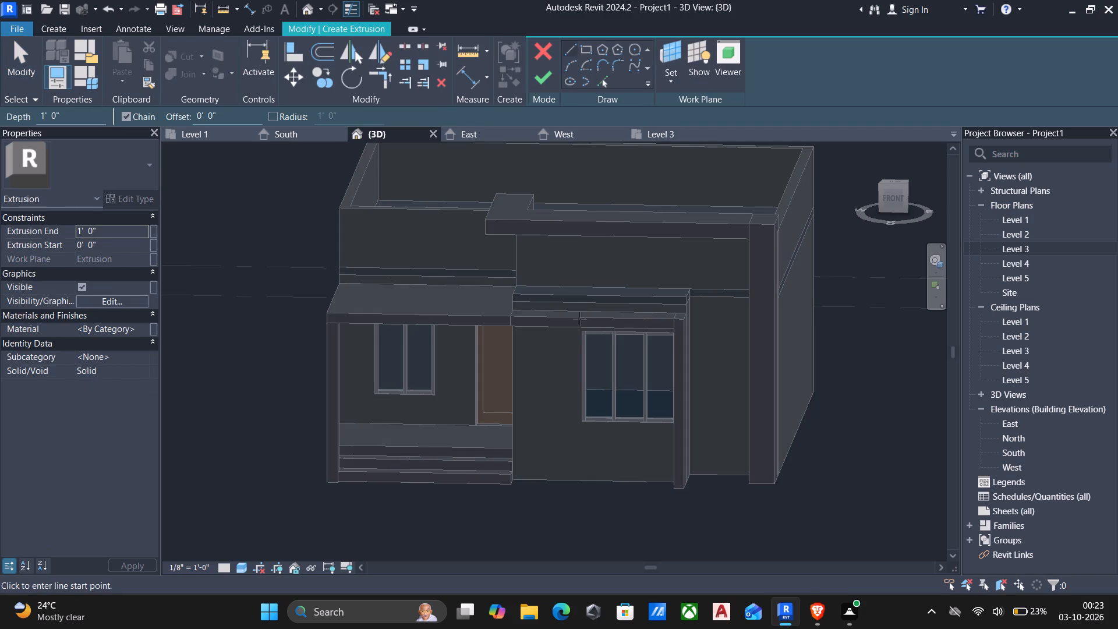
{"action": "left_click", "coordinate": [666, 83]}
{"action": "left_click", "coordinate": [677, 135]}
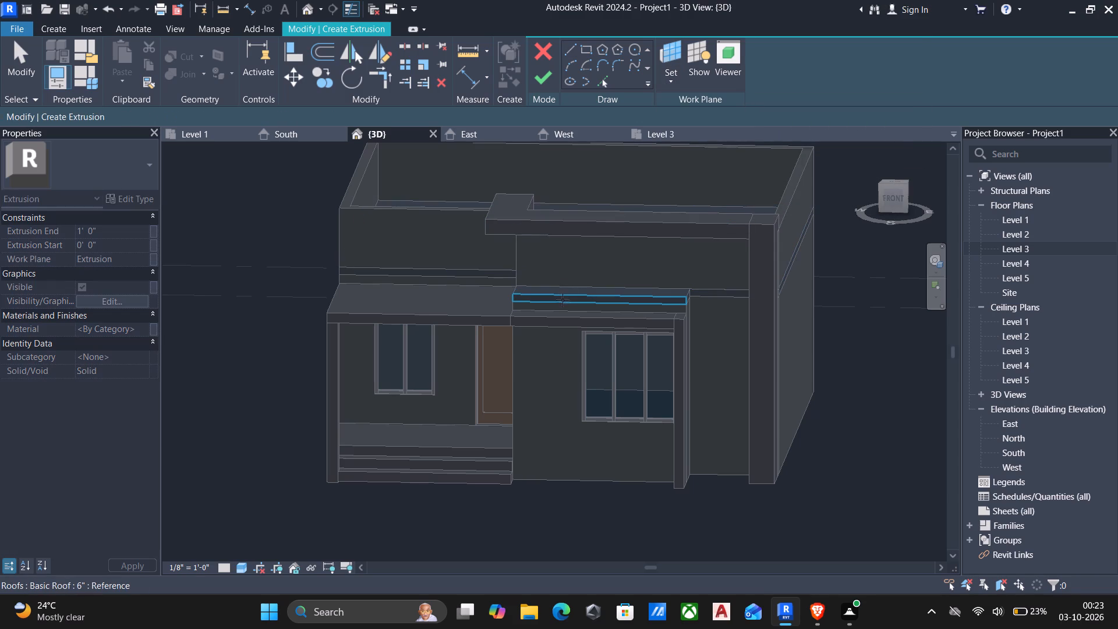
{"action": "left_click", "coordinate": [561, 302]}
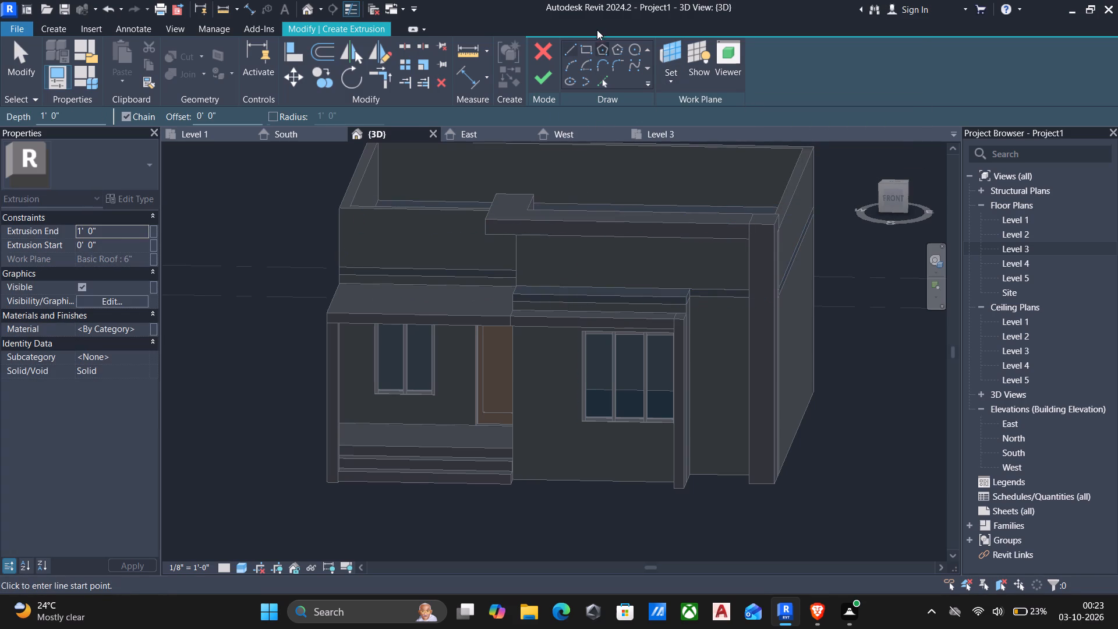
Sketch a rectangle about 10'-10" wide and 12'-6" high over the front bay wall, from the wall base to the roof slab's top.
{"action": "left_click", "coordinate": [586, 48]}
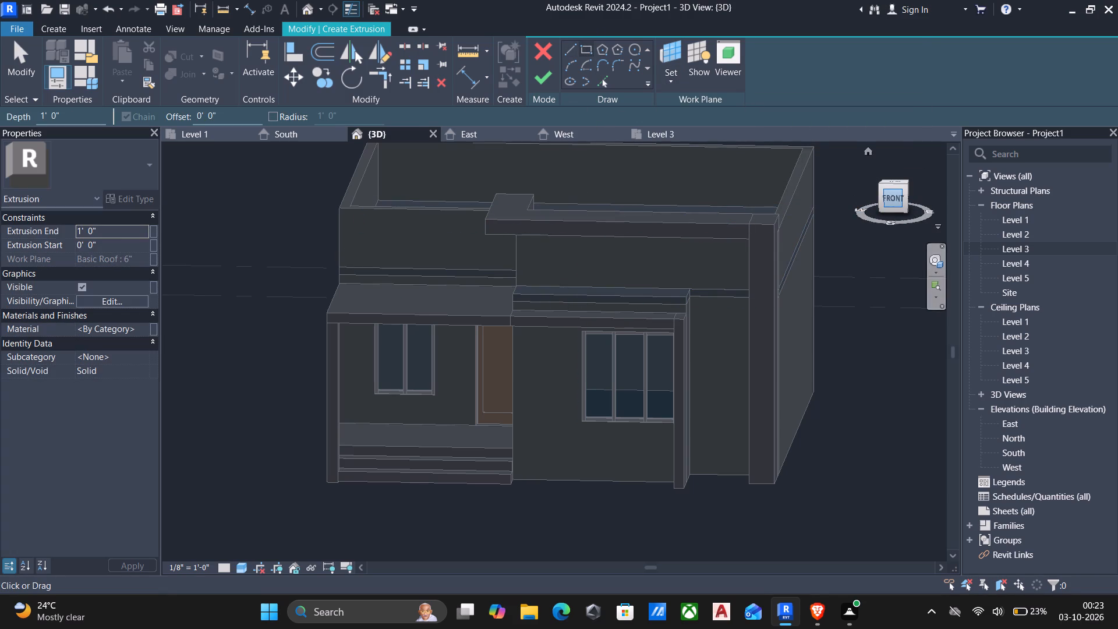
{"action": "left_click", "coordinate": [890, 199]}
{"action": "scroll", "coordinate": [631, 379], "scroll_direction": "up", "scroll_amount": 4}
{"action": "scroll", "coordinate": [496, 388], "scroll_direction": "up", "scroll_amount": 6}
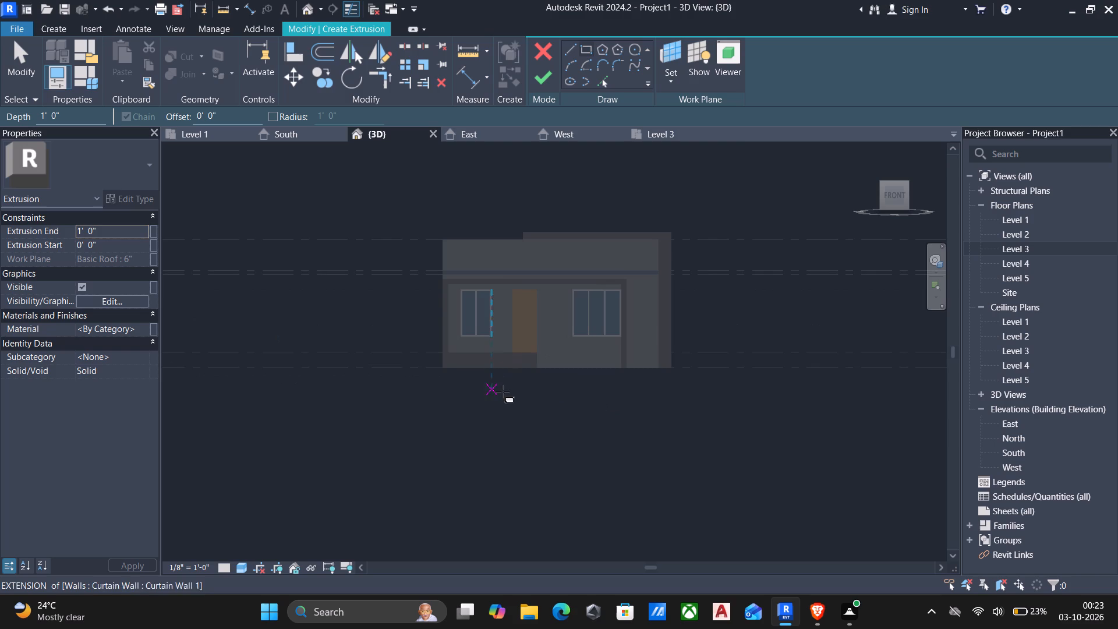
{"action": "scroll", "coordinate": [578, 371], "scroll_direction": "up", "scroll_amount": 5}
{"action": "scroll", "coordinate": [624, 359], "scroll_direction": "up", "scroll_amount": 5}
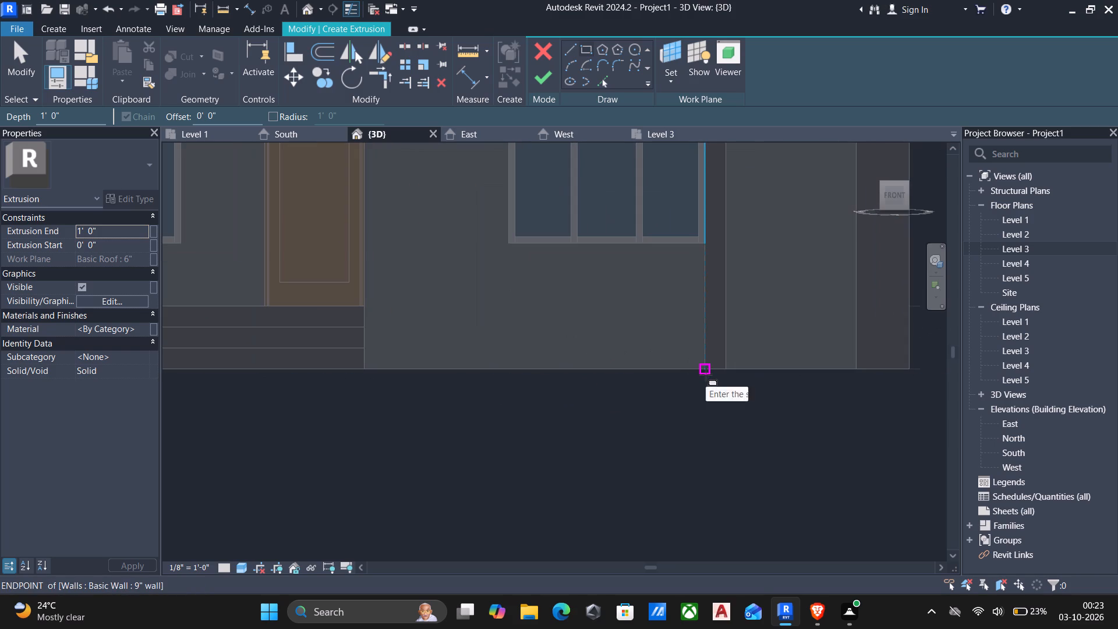
{"action": "left_click", "coordinate": [706, 374]}
{"action": "middle_click_drag", "start_coordinate": [606, 329], "coordinate": [696, 565]}
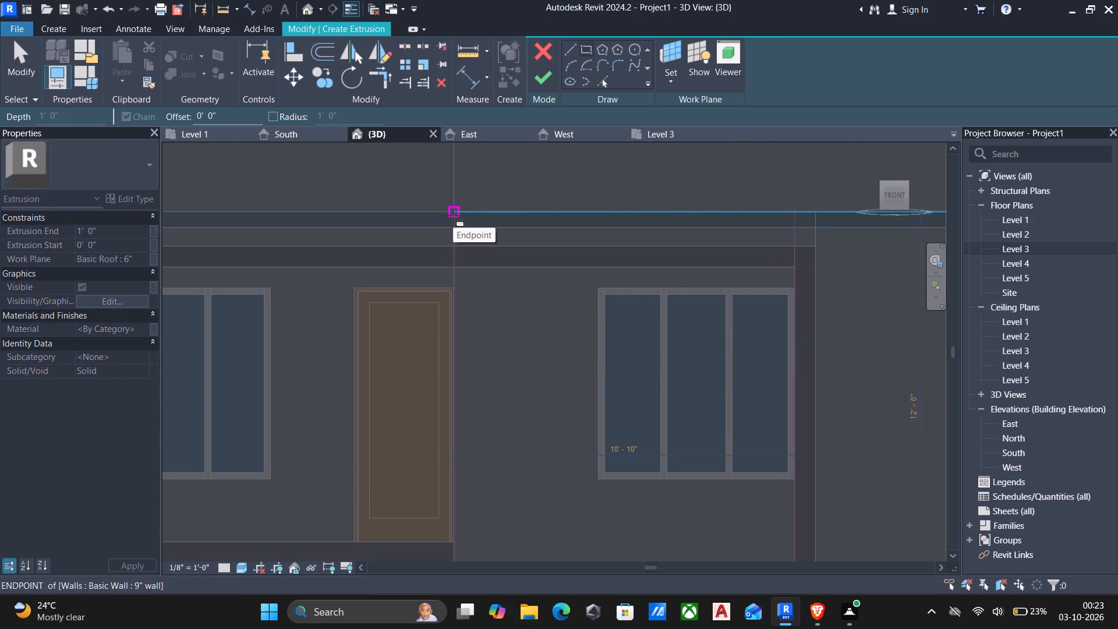
{"action": "left_click", "coordinate": [453, 215]}
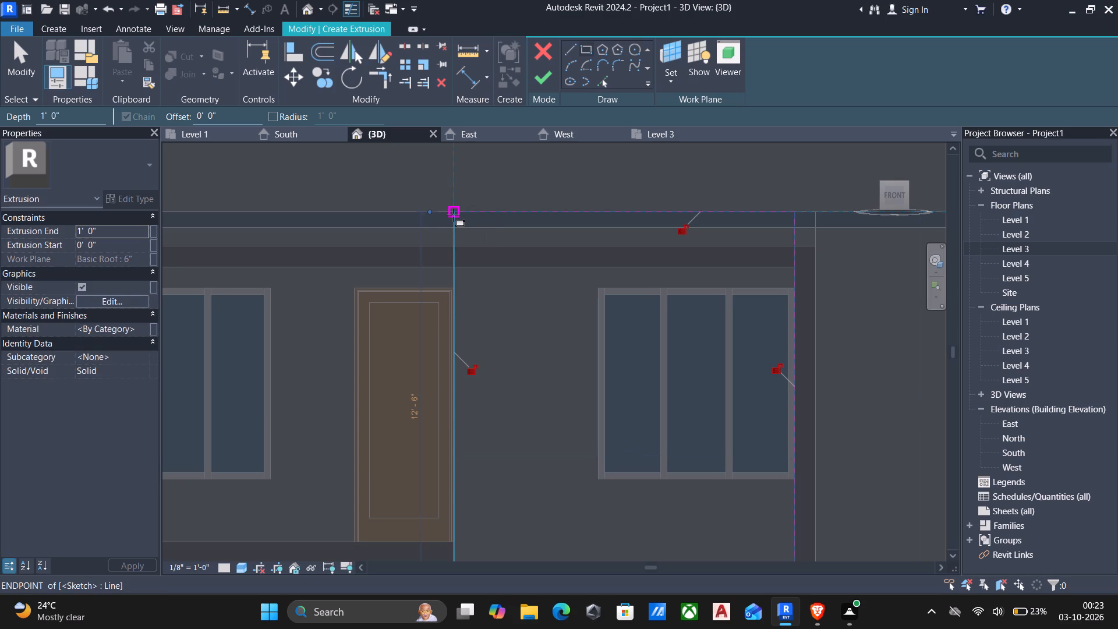
{"action": "key", "text": "Escape"}
{"action": "key", "text": "Escape"}
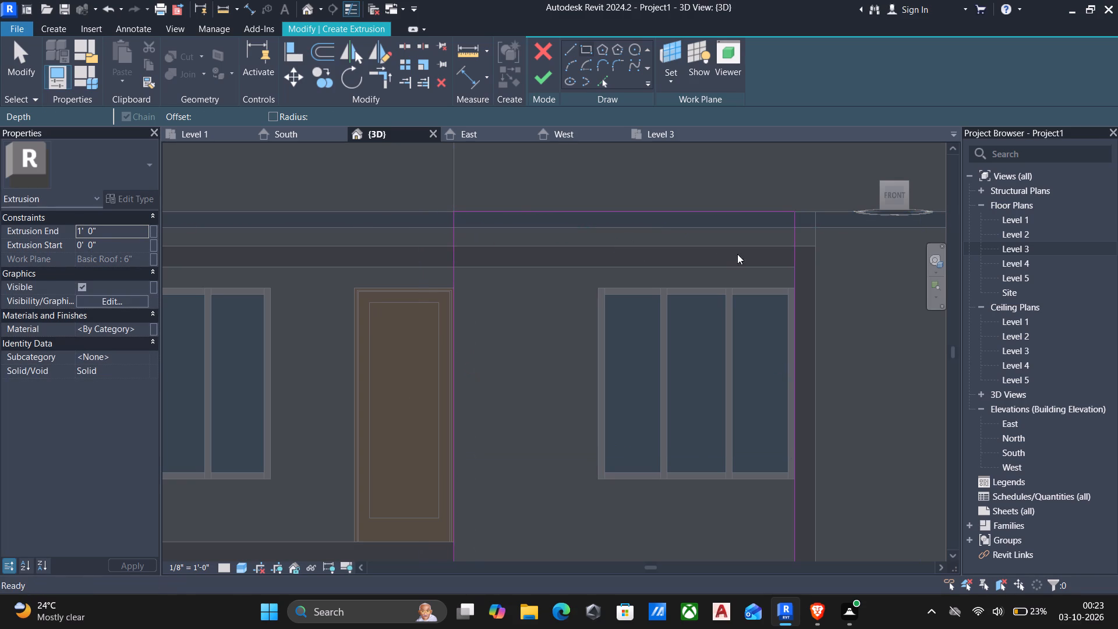
Move the rectangle's vertical side nearest the corner column outward until the sketch is 11'-6" wide.
{"action": "left_click", "coordinate": [791, 236]}
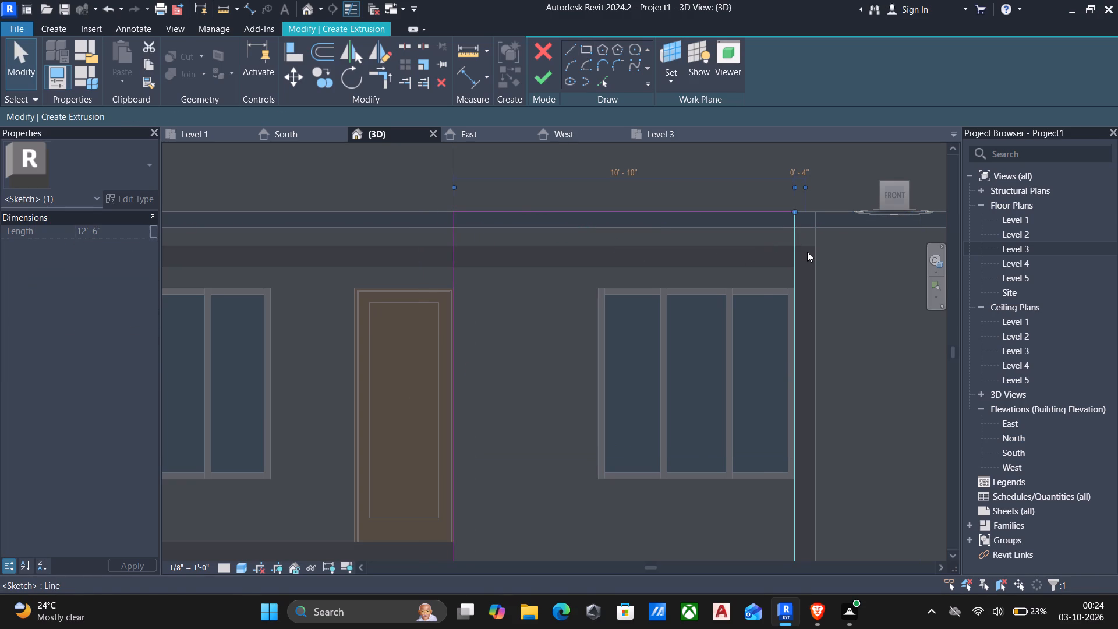
{"action": "key", "text": "Right"}
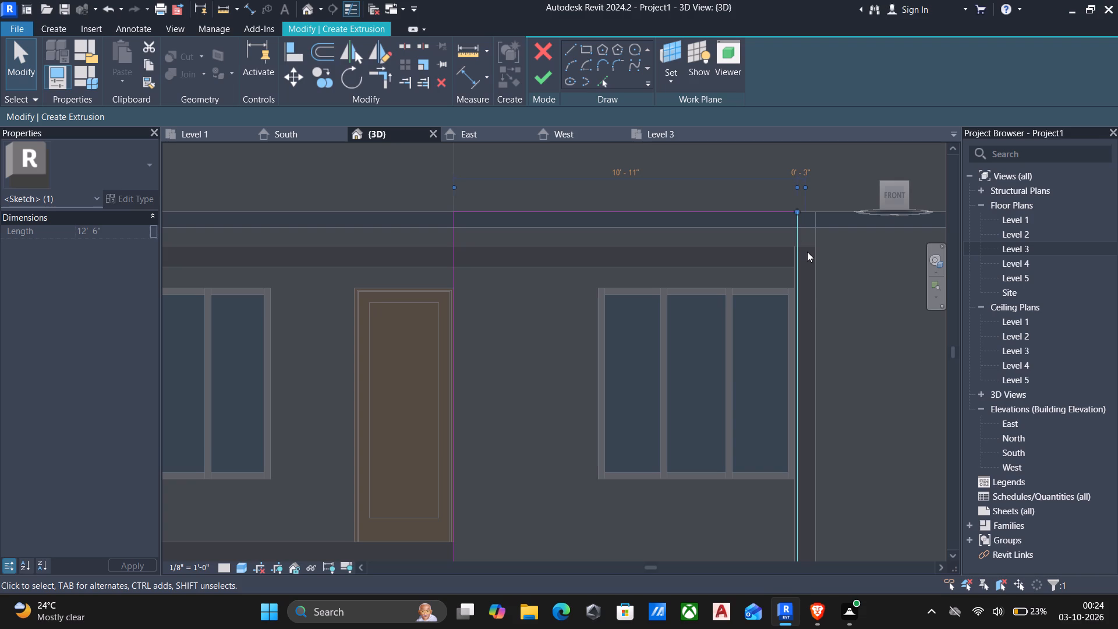
{"action": "key", "text": "Right"}
{"action": "key", "text": "Right"}
{"action": "key", "text": "Right"}
{"action": "key", "text": "Right"}
{"action": "key", "text": "Right"}
{"action": "key", "text": "Right"}
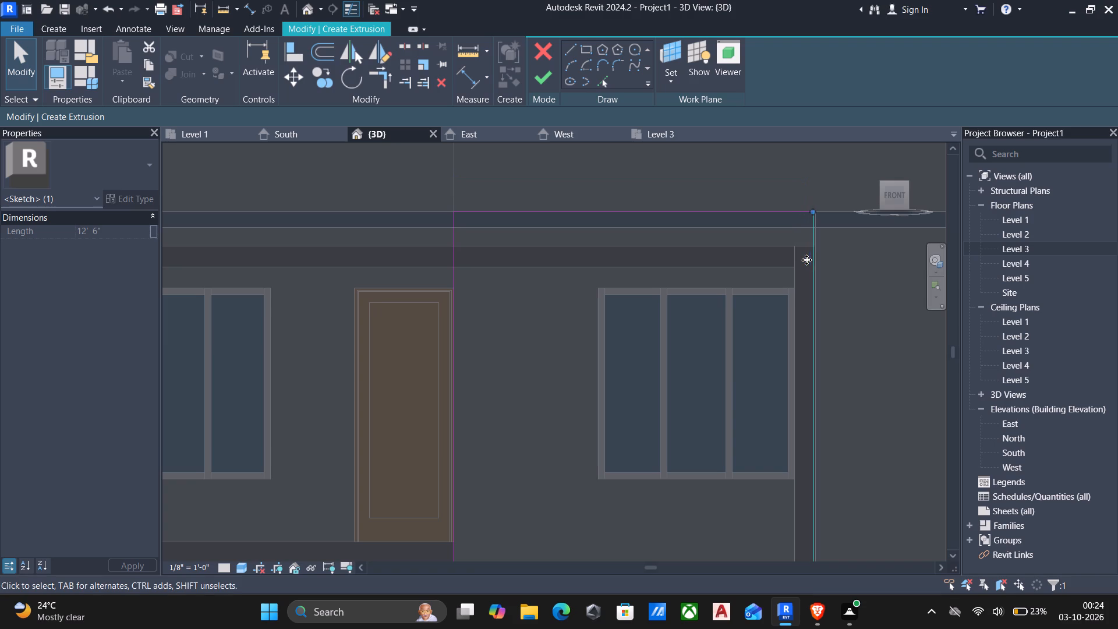
{"action": "key", "text": "Right"}
{"action": "scroll", "coordinate": [806, 260], "scroll_direction": "down", "scroll_amount": 4}
{"action": "middle_click_drag", "start_coordinate": [777, 299], "coordinate": [776, 295]}
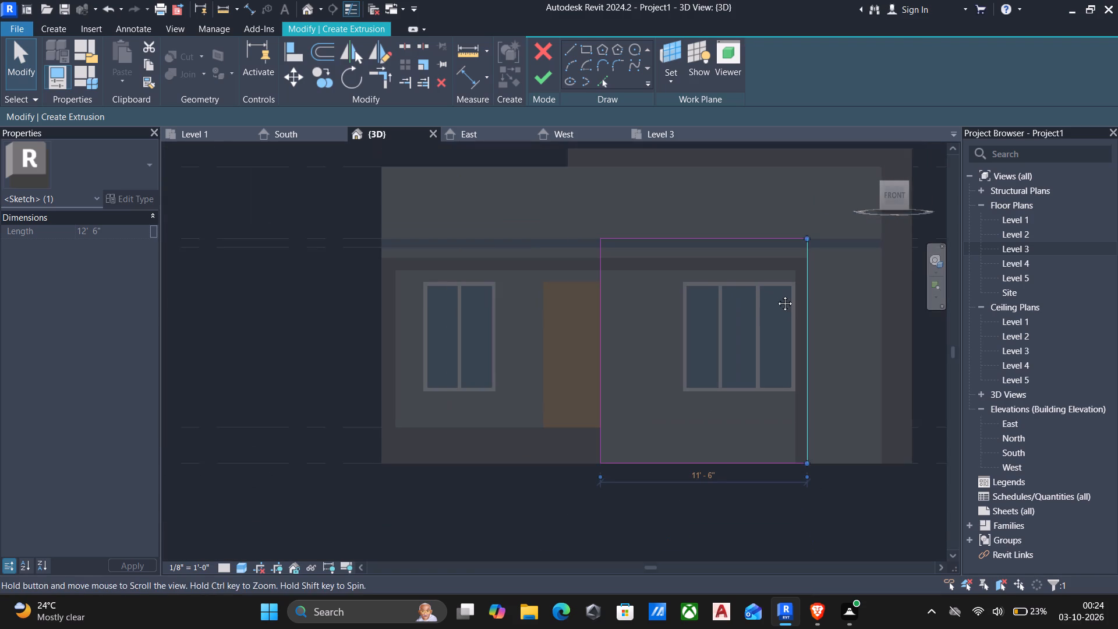
{"action": "middle_click_drag", "start_coordinate": [776, 295], "coordinate": [776, 284]}
{"action": "key", "text": "Escape"}
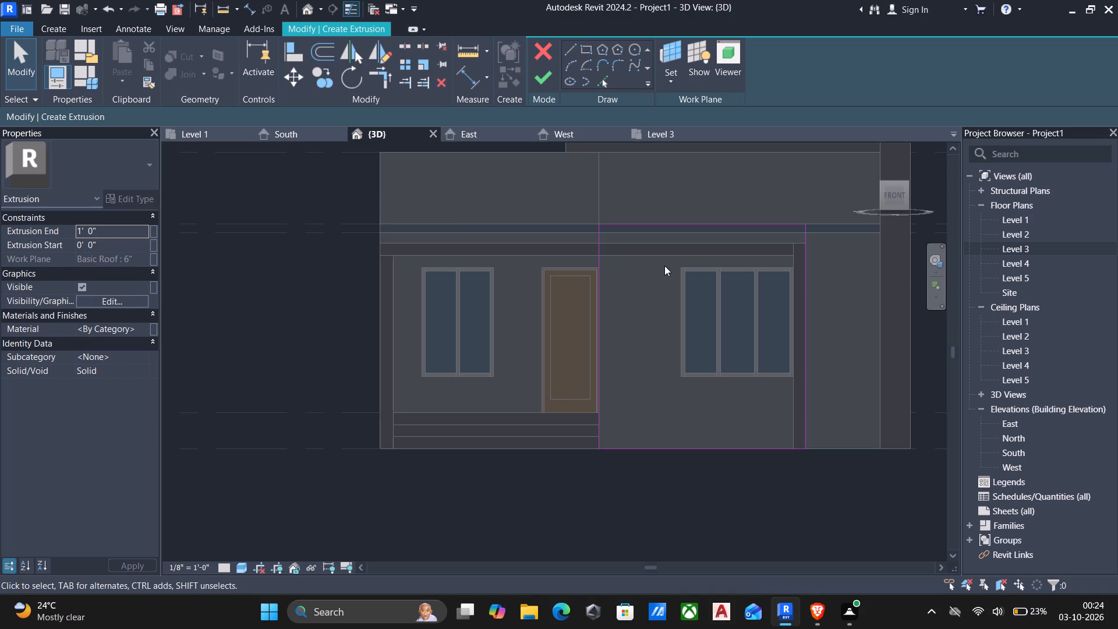
Add a second sketch rectangle tracing the outer frame of the three-pane bay window, about 6'-1" high, as an opening.
{"action": "left_click", "coordinate": [584, 53]}
{"action": "scroll", "coordinate": [790, 263], "scroll_direction": "up", "scroll_amount": 5}
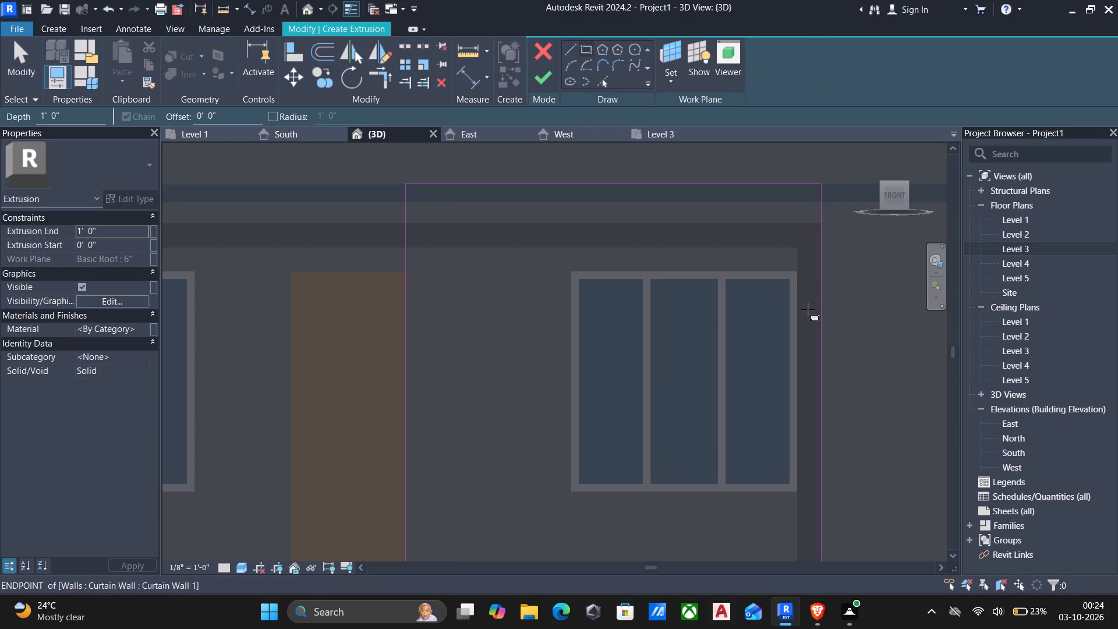
{"action": "left_click", "coordinate": [798, 273]}
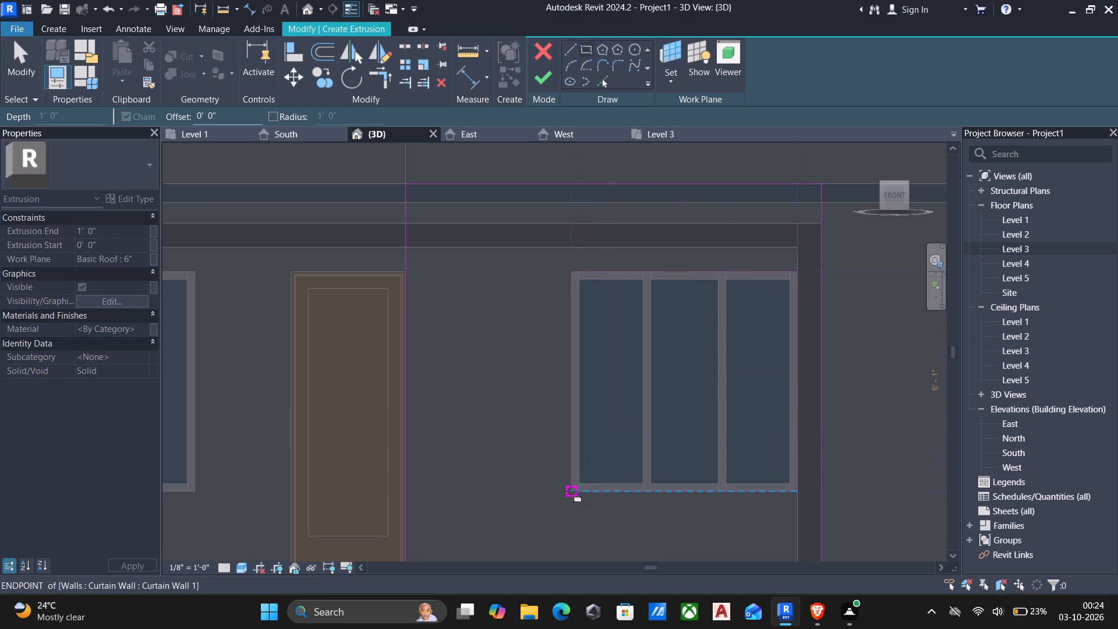
{"action": "left_click", "coordinate": [569, 491]}
{"action": "key", "text": "Escape"}
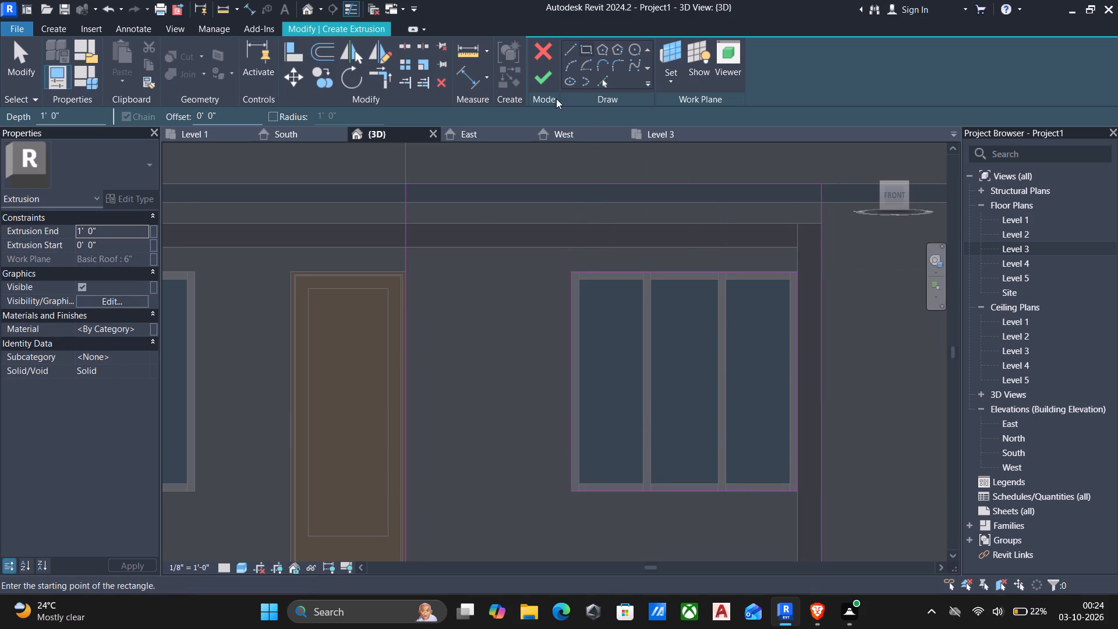
Complete the front bay facade extrusion with an extrusion end of 6" and finish the in-place model.
{"action": "left_click", "coordinate": [537, 74]}
{"action": "scroll", "coordinate": [589, 229], "scroll_direction": "down", "scroll_amount": 2}
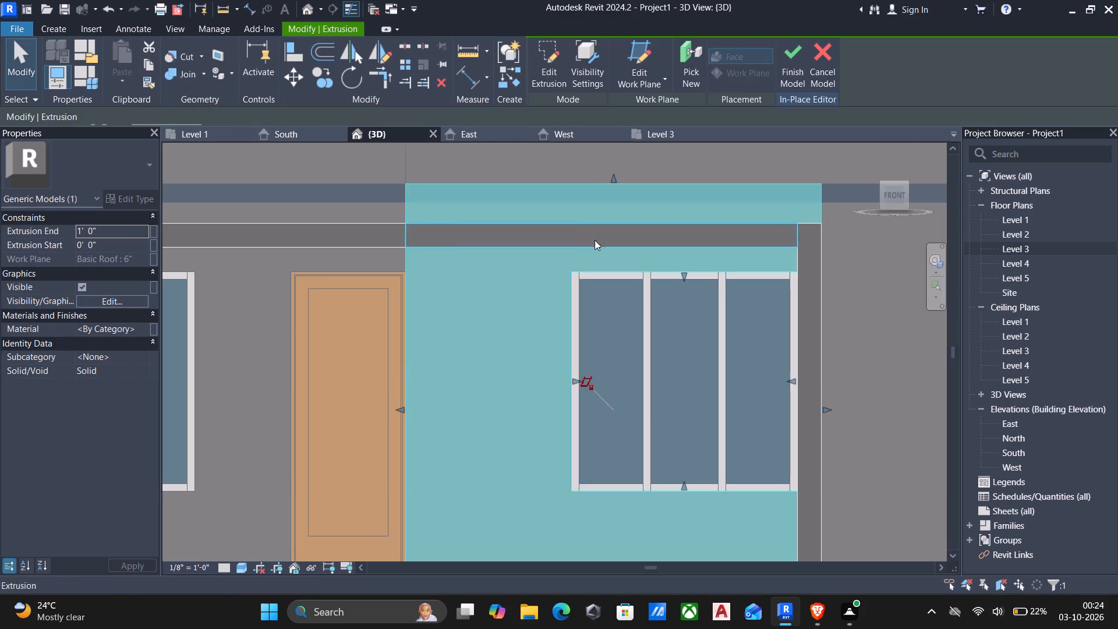
{"action": "scroll", "coordinate": [595, 240], "scroll_direction": "down", "scroll_amount": 1}
{"action": "middle_click_drag", "start_coordinate": [613, 239], "coordinate": [531, 319], "text": "shift"}
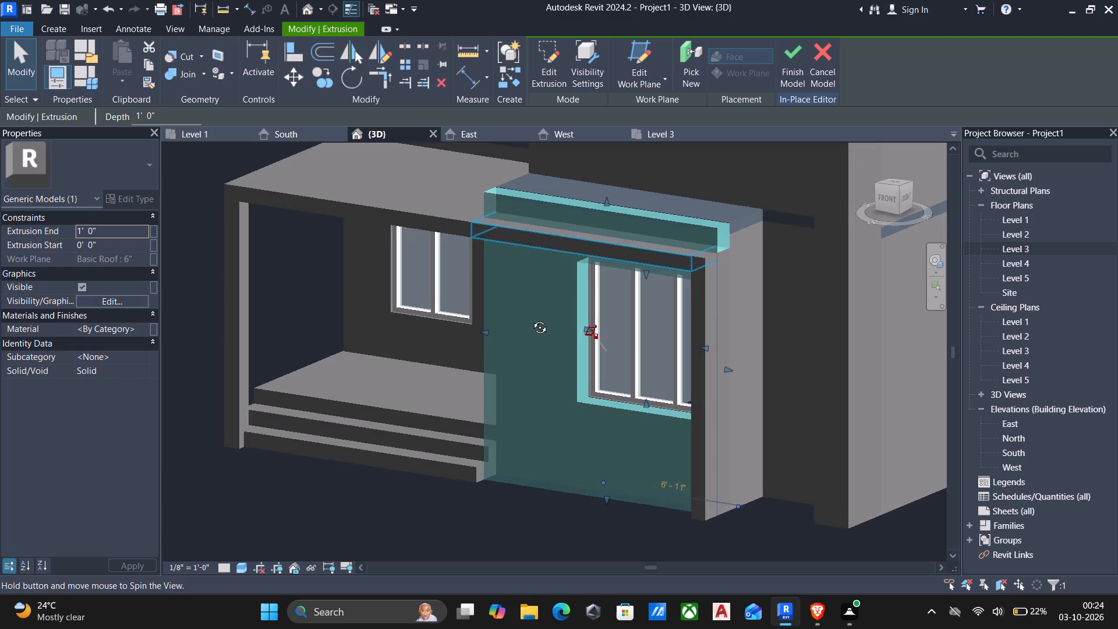
{"action": "middle_click_drag", "start_coordinate": [531, 319], "coordinate": [469, 387], "text": "shift"}
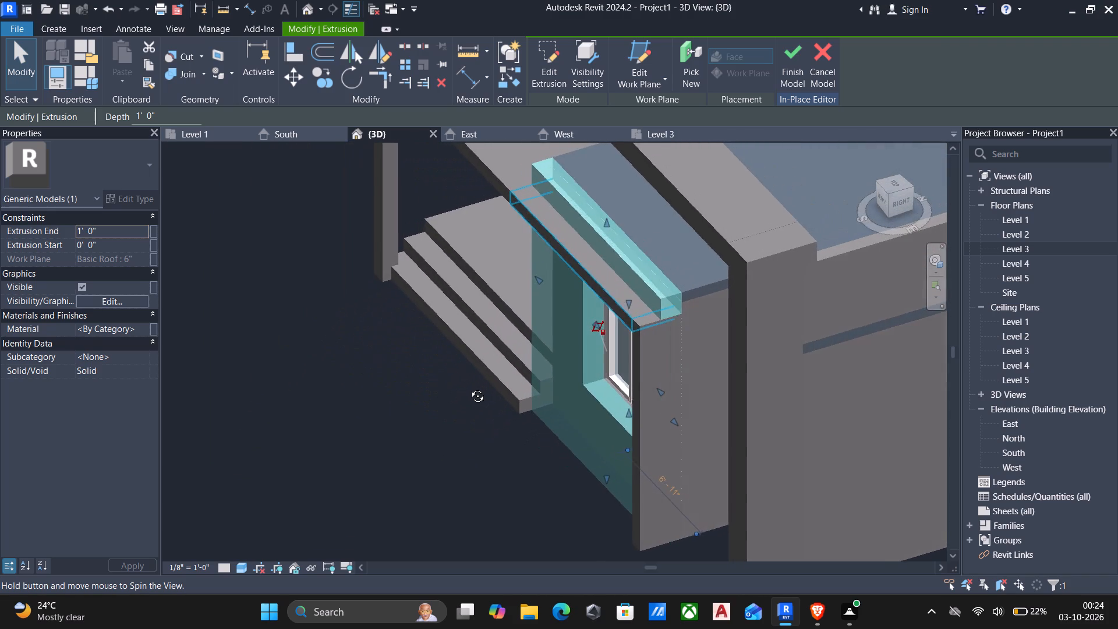
{"action": "middle_click_drag", "start_coordinate": [469, 387], "coordinate": [536, 382], "text": "shift"}
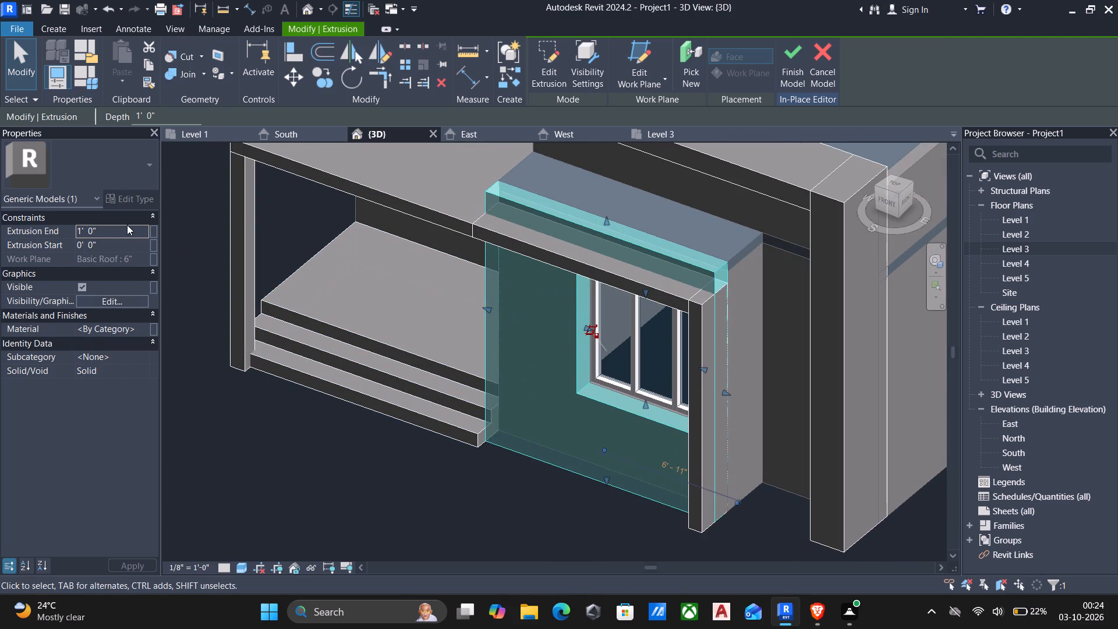
{"action": "left_click", "coordinate": [127, 225]}
{"action": "key", "text": "6"}
{"action": "key", "text": "shift+quotedbl"}
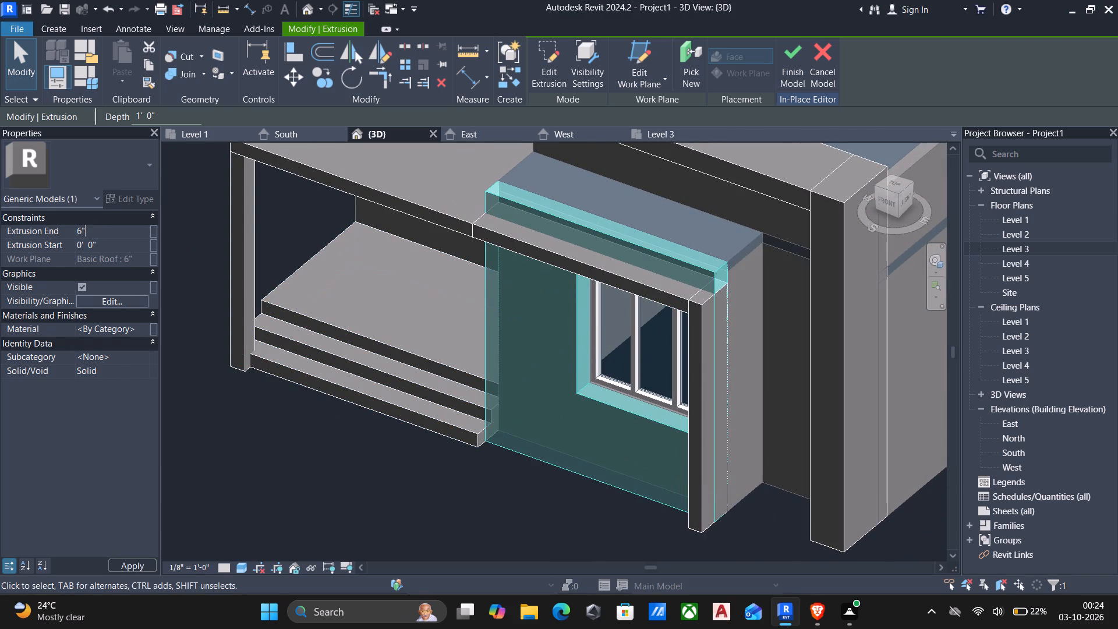
{"action": "key", "text": "Return"}
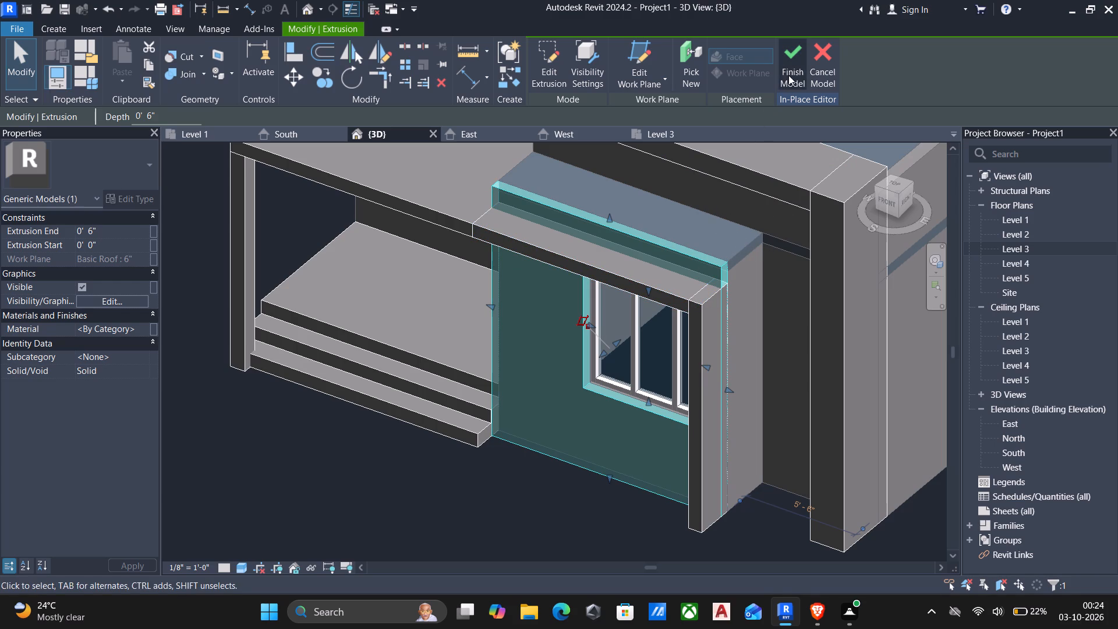
{"action": "left_click", "coordinate": [786, 55]}
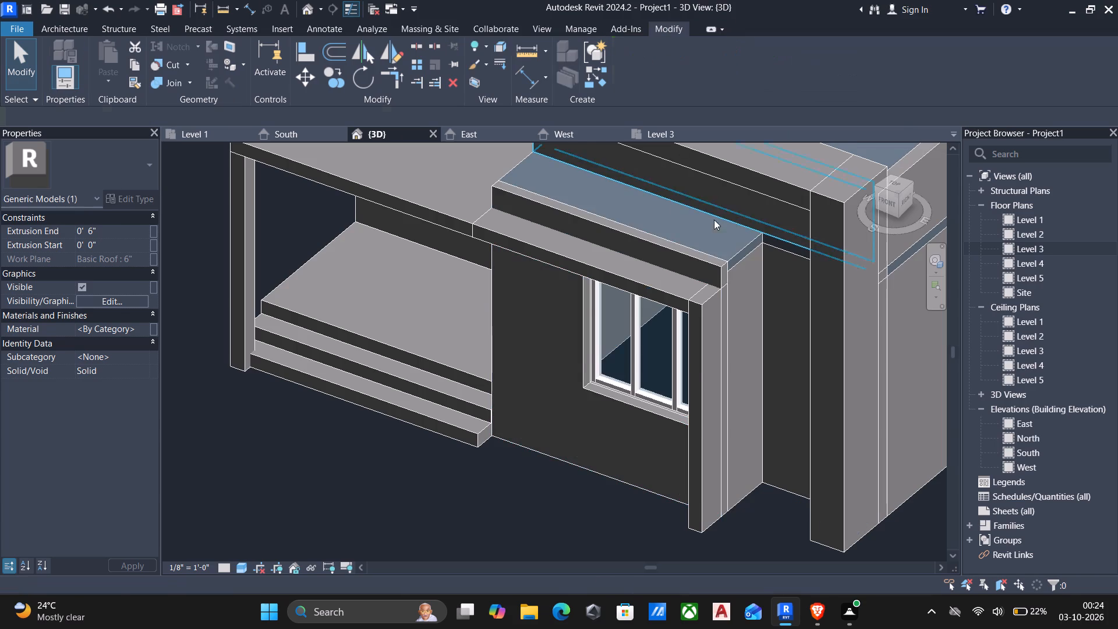
Inspect the bay facade, porch and corner column from the front and the side.
{"action": "middle_click_drag", "start_coordinate": [815, 284], "coordinate": [879, 239], "text": "shift"}
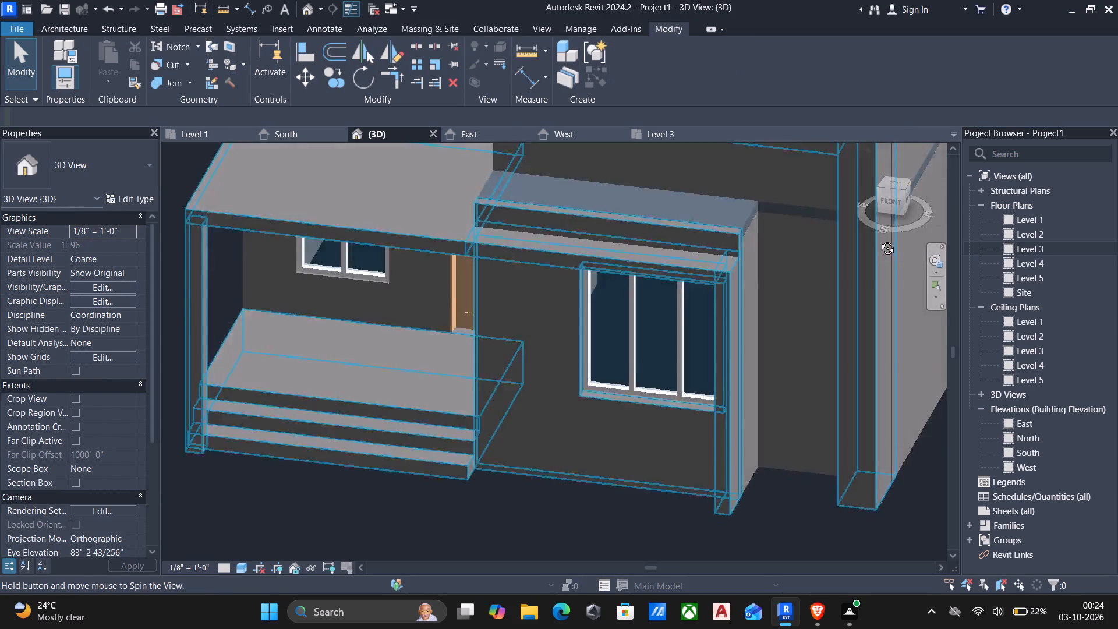
{"action": "middle_click_drag", "start_coordinate": [879, 239], "coordinate": [741, 178], "text": "shift"}
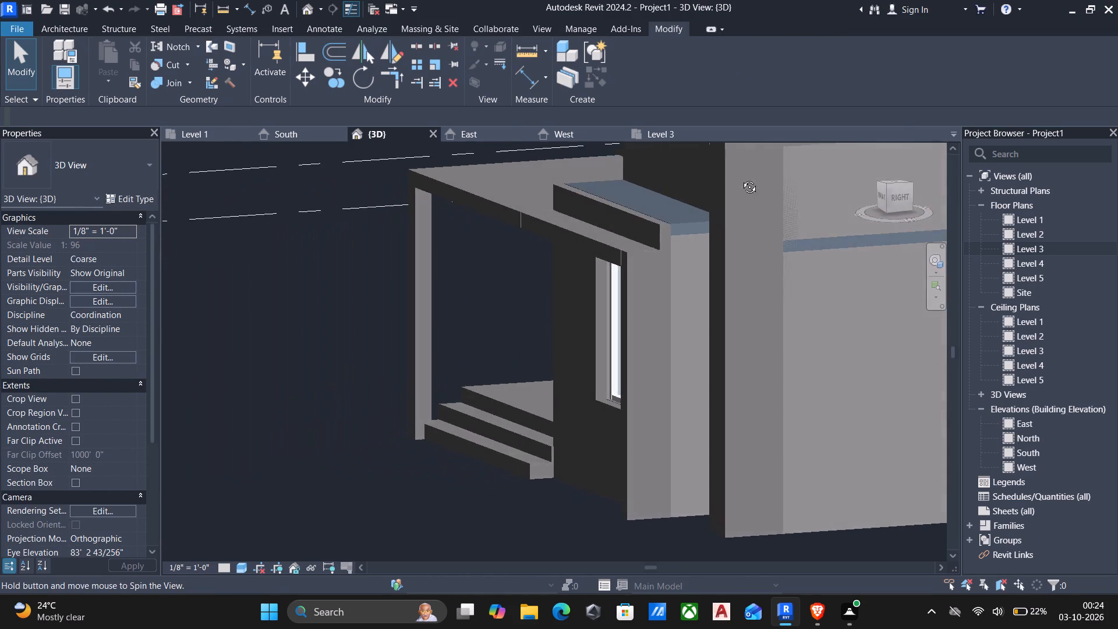
{"action": "middle_click_drag", "start_coordinate": [741, 178], "coordinate": [850, 141], "text": "shift"}
{"action": "scroll", "coordinate": [852, 145], "scroll_direction": "down", "scroll_amount": 1}
{"action": "middle_click_drag", "start_coordinate": [819, 220], "coordinate": [869, 227], "text": "shift"}
{"action": "scroll", "coordinate": [866, 226], "scroll_direction": "down", "scroll_amount": 2}
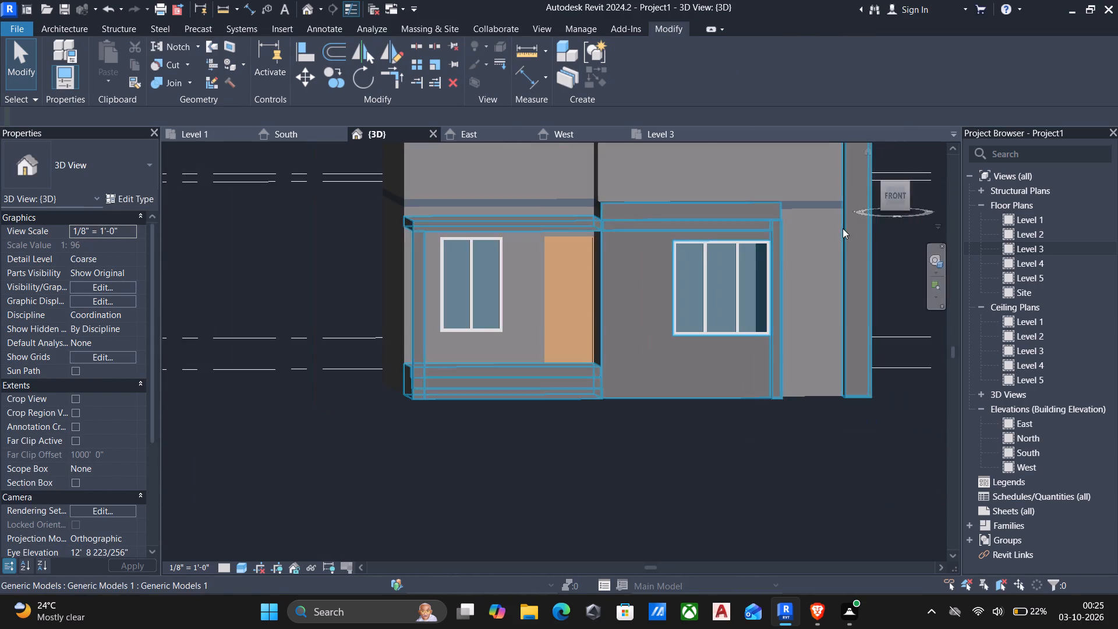
{"action": "middle_click_drag", "start_coordinate": [840, 234], "coordinate": [784, 266]}
{"action": "middle_click_drag", "start_coordinate": [784, 262], "coordinate": [754, 332]}
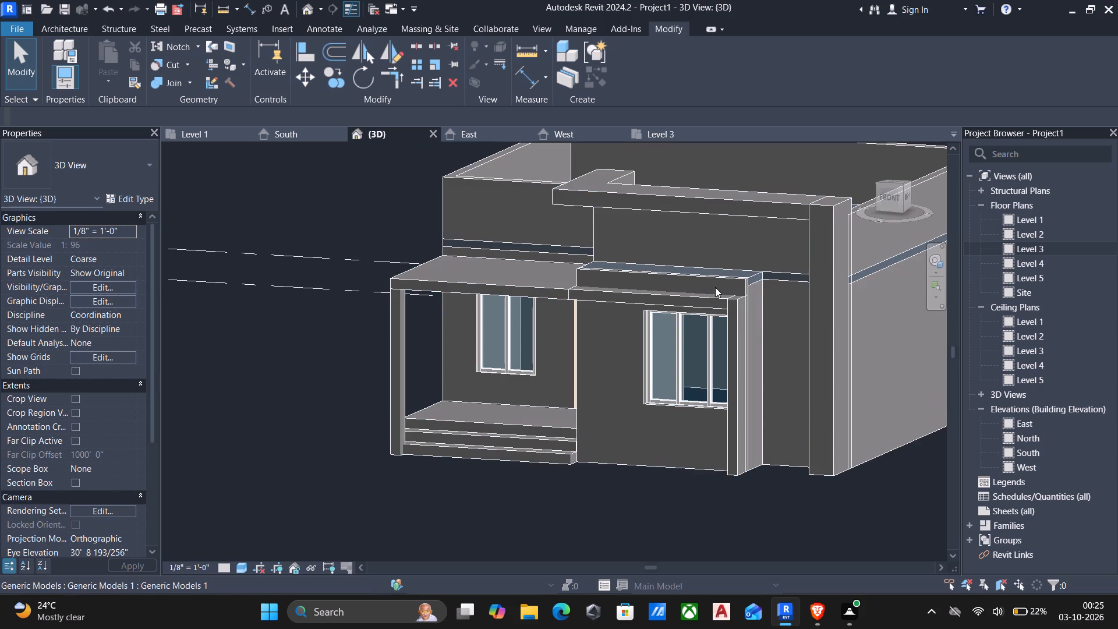
{"action": "left_click", "coordinate": [715, 275]}
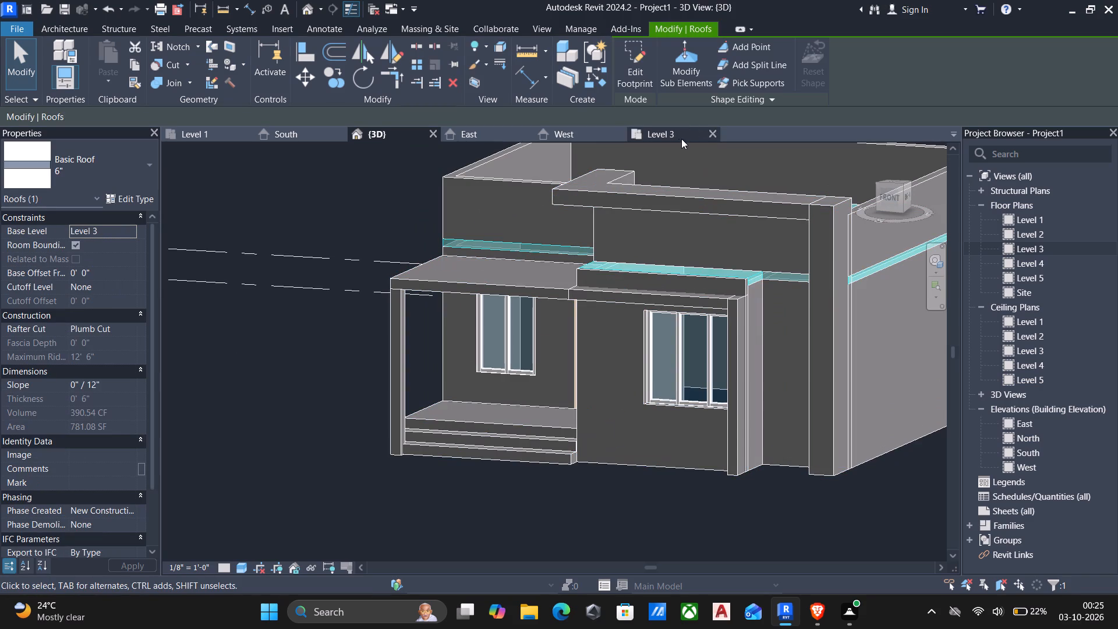
{"action": "key", "text": "Escape"}
Reopen the in-place porch model and start a new extrusion with its work plane on the parapet wall's front face above the bay.
{"action": "left_click", "coordinate": [646, 351]}
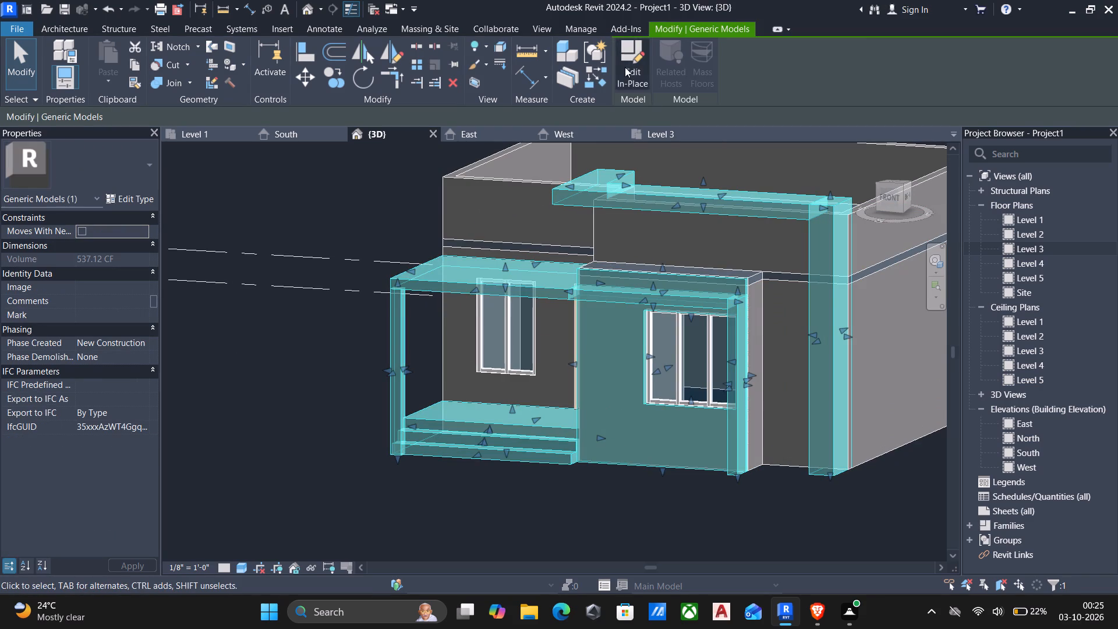
{"action": "left_click", "coordinate": [628, 61]}
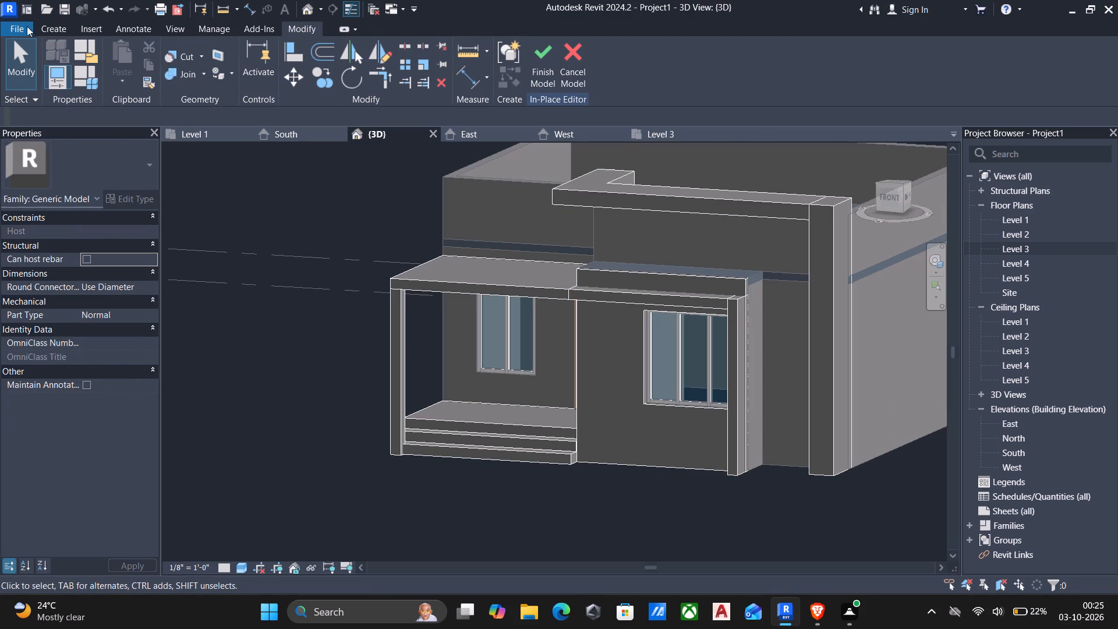
{"action": "left_click", "coordinate": [45, 25]}
{"action": "left_click", "coordinate": [124, 51]}
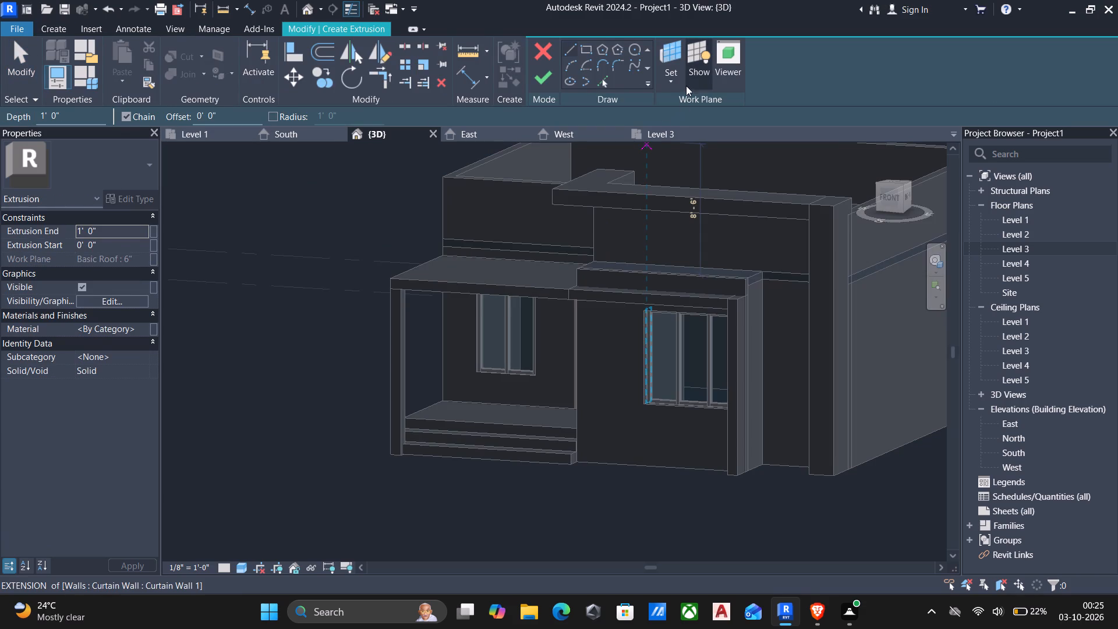
{"action": "left_click", "coordinate": [667, 82]}
{"action": "left_click", "coordinate": [676, 135]}
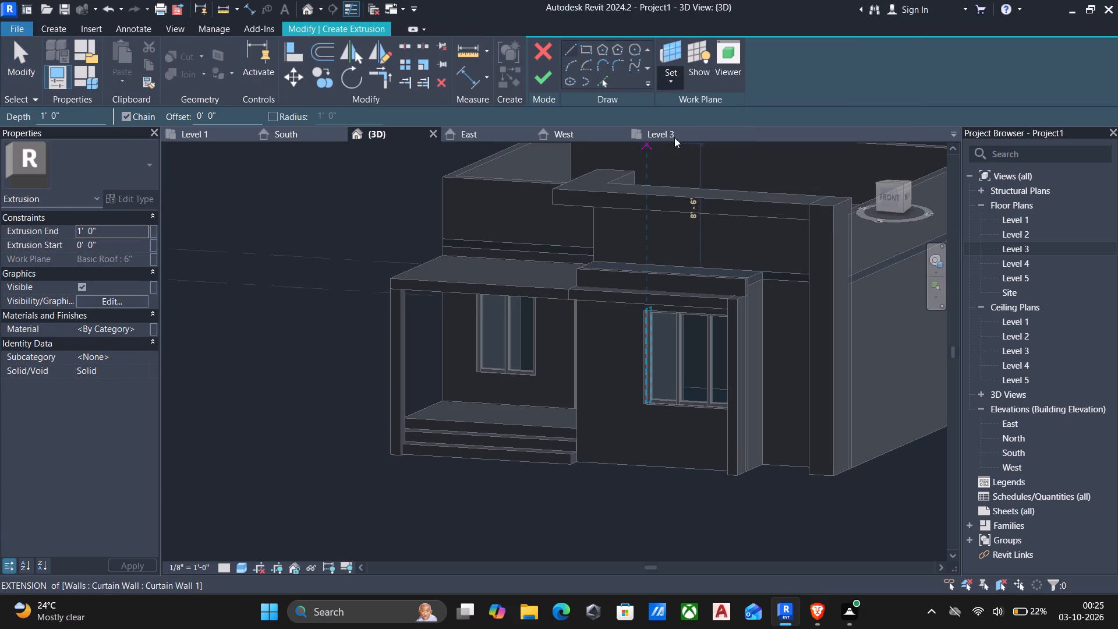
{"action": "left_click", "coordinate": [597, 243]}
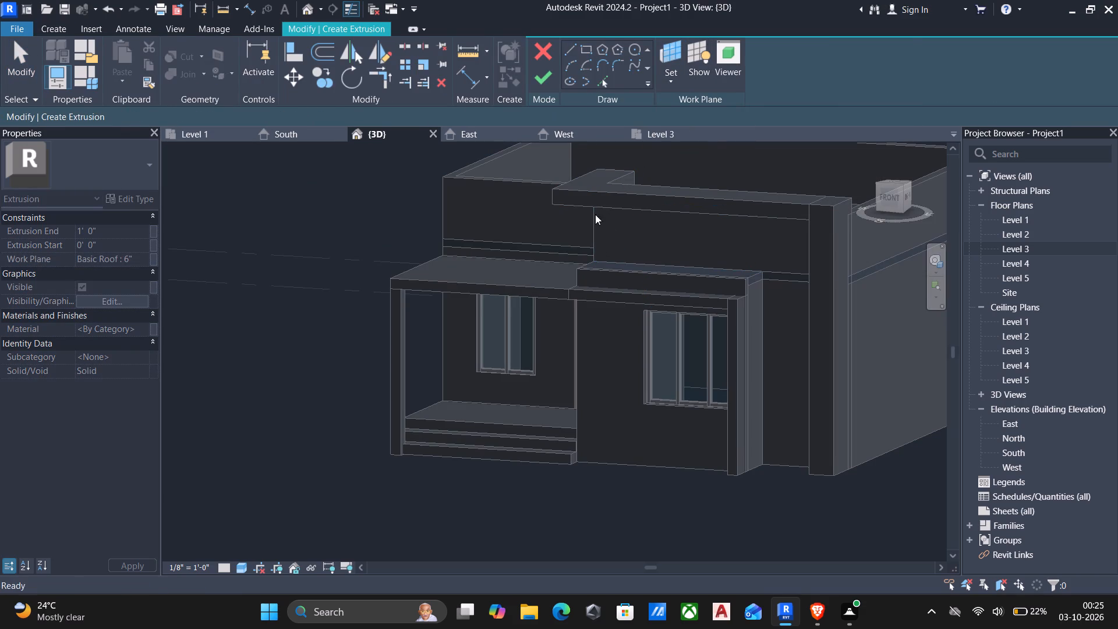
Sketch a rectangle about 15'-8" wide and 4'-0" high on the parapet wall under the top band and complete the 1'-0" extrusion.
{"action": "left_click", "coordinate": [585, 49]}
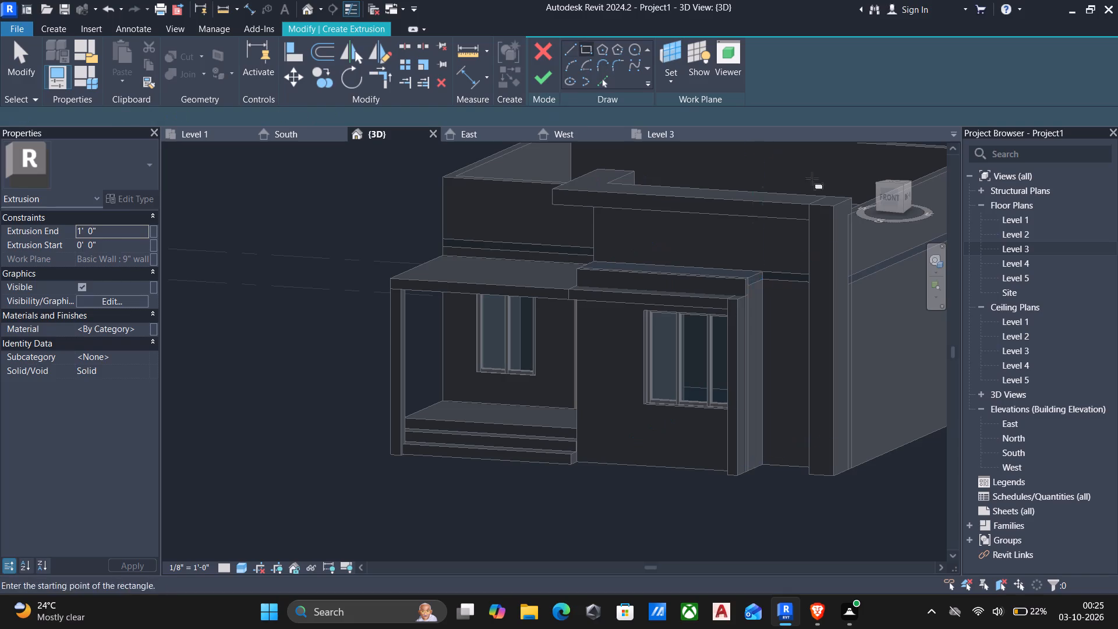
{"action": "left_click", "coordinate": [889, 199]}
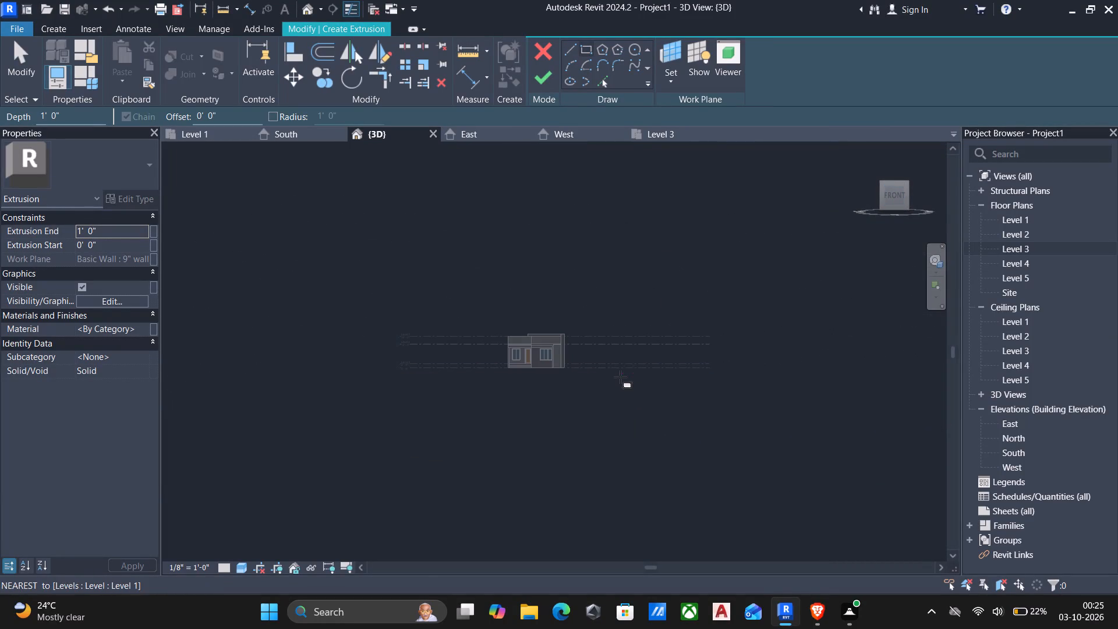
{"action": "scroll", "coordinate": [564, 344], "scroll_direction": "up", "scroll_amount": 11}
{"action": "scroll", "coordinate": [277, 287], "scroll_direction": "up", "scroll_amount": 6}
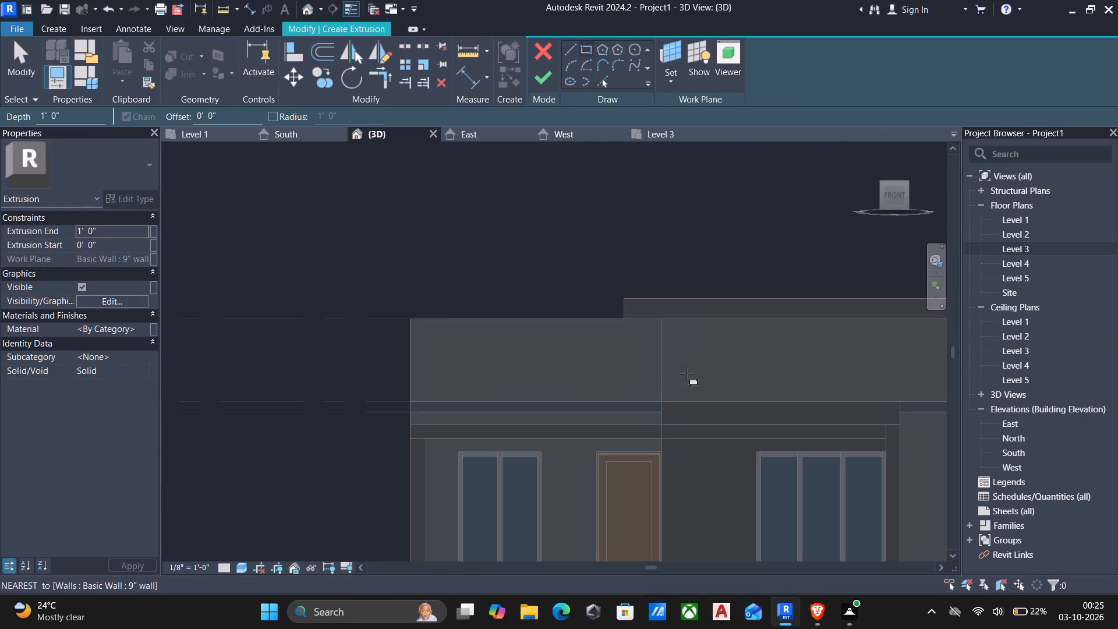
{"action": "middle_click_drag", "start_coordinate": [666, 340], "coordinate": [582, 332]}
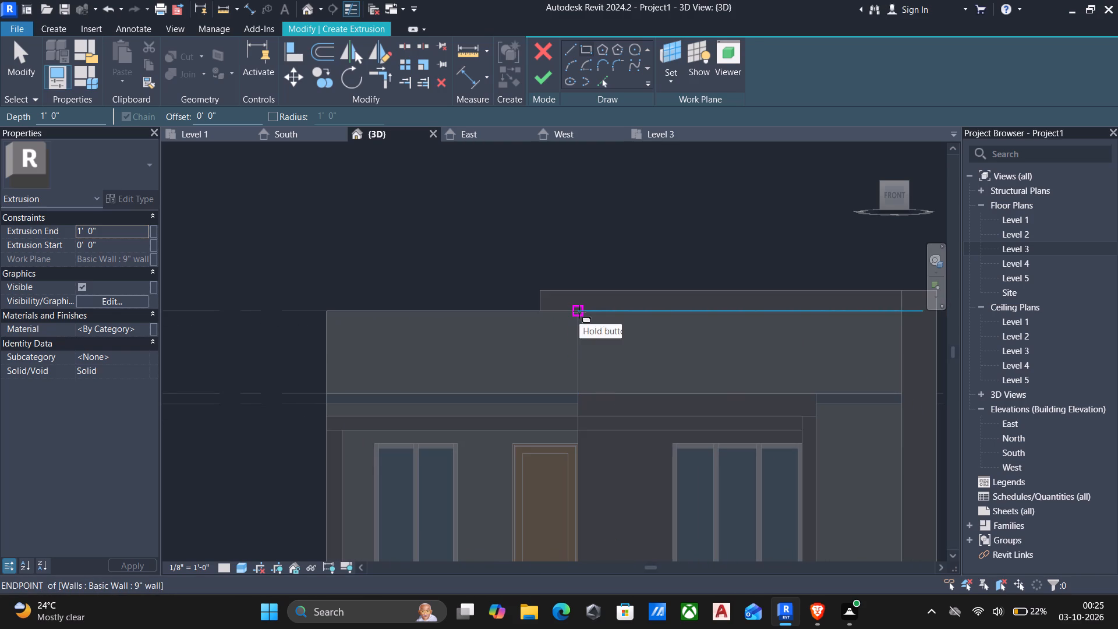
{"action": "left_click", "coordinate": [579, 312]}
{"action": "middle_click_drag", "start_coordinate": [725, 376], "coordinate": [633, 383]}
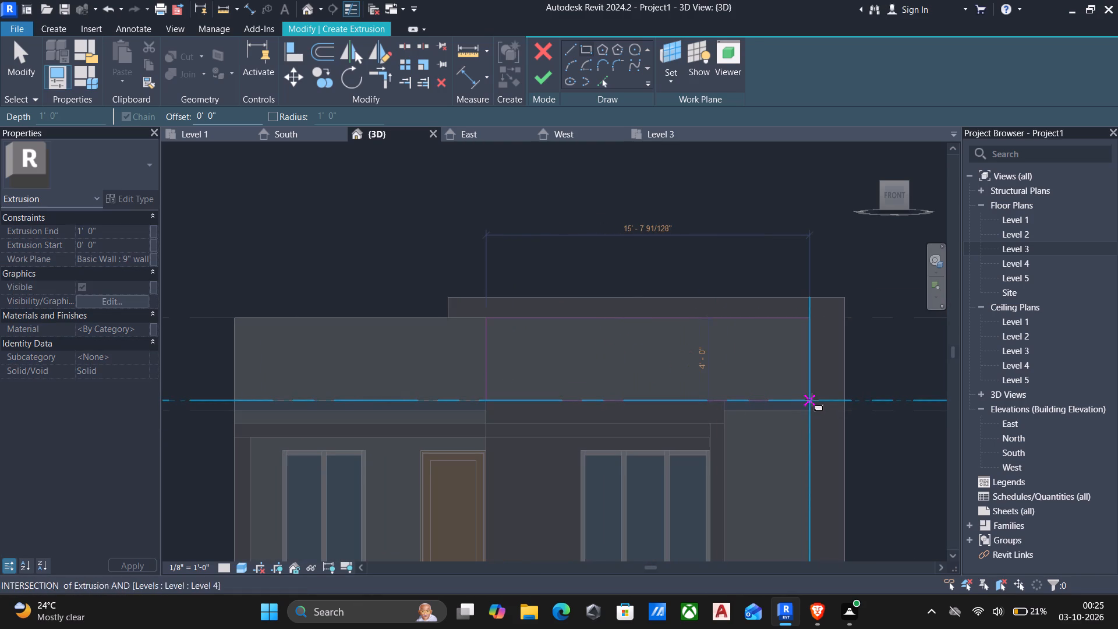
{"action": "left_click", "coordinate": [809, 403]}
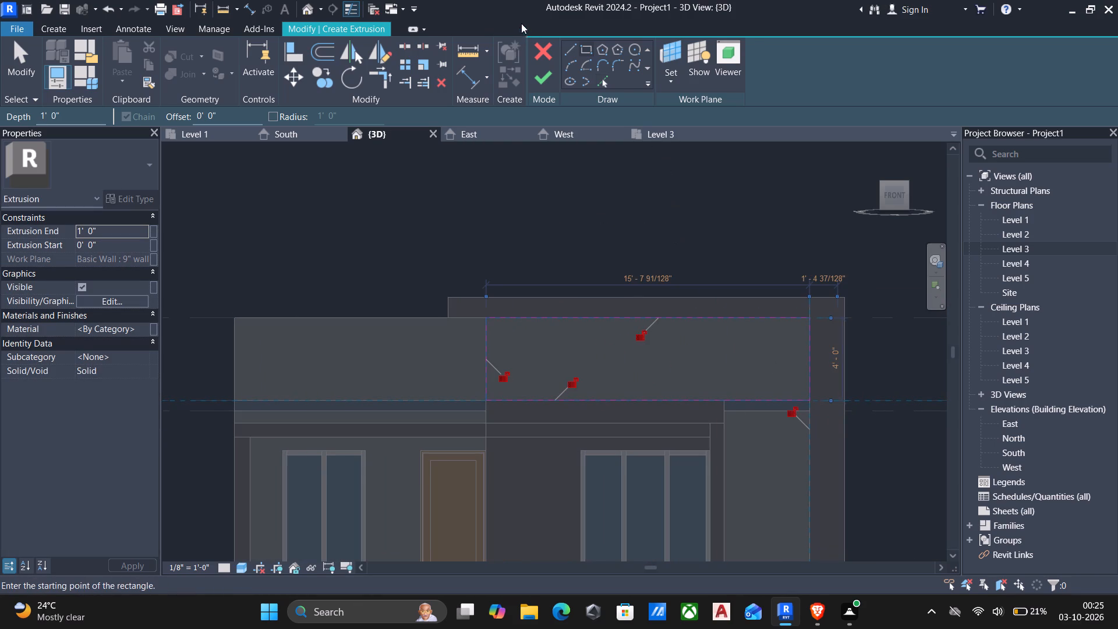
{"action": "left_click", "coordinate": [540, 75]}
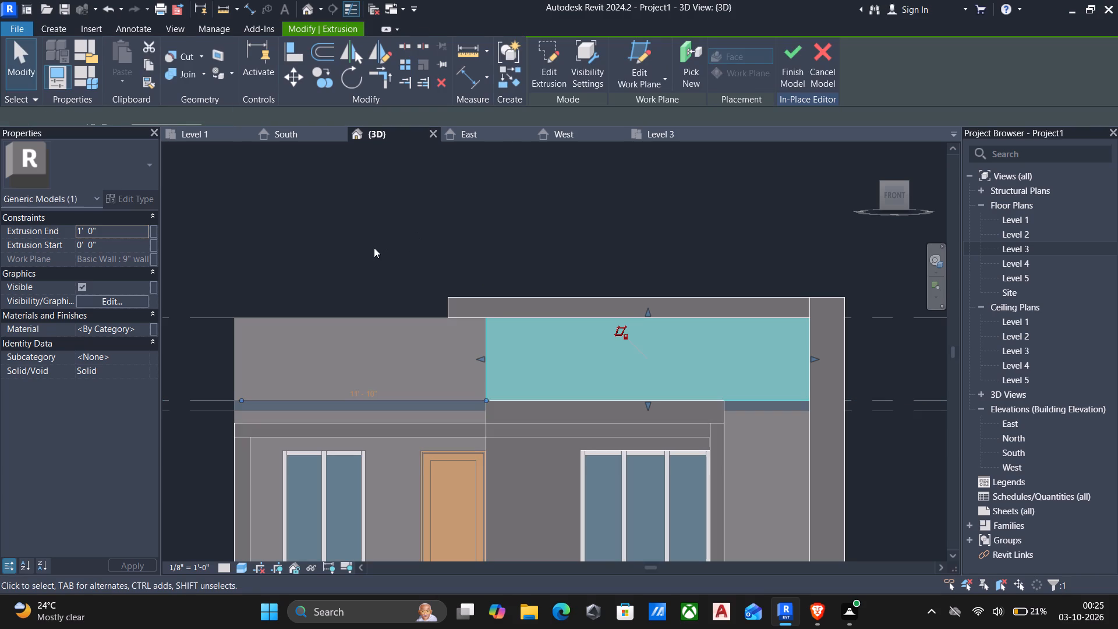
Start another extrusion with its work plane on the recessed wall face between the front bay and the corner column.
{"action": "scroll", "coordinate": [786, 207], "scroll_direction": "down", "scroll_amount": 2}
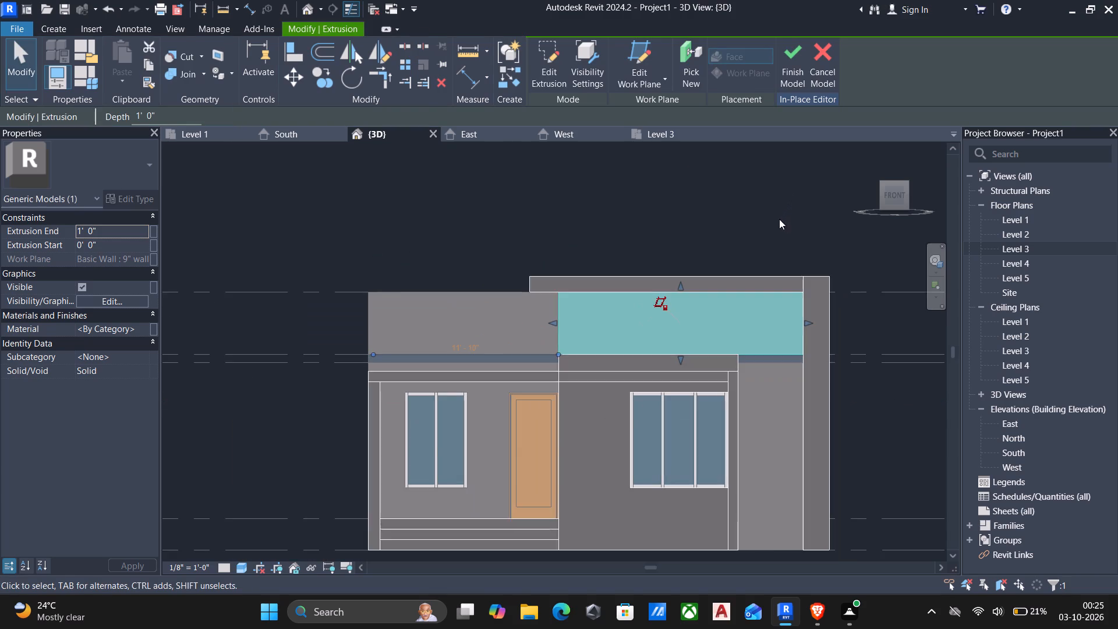
{"action": "middle_click_drag", "start_coordinate": [779, 222], "coordinate": [827, 321], "text": "shift"}
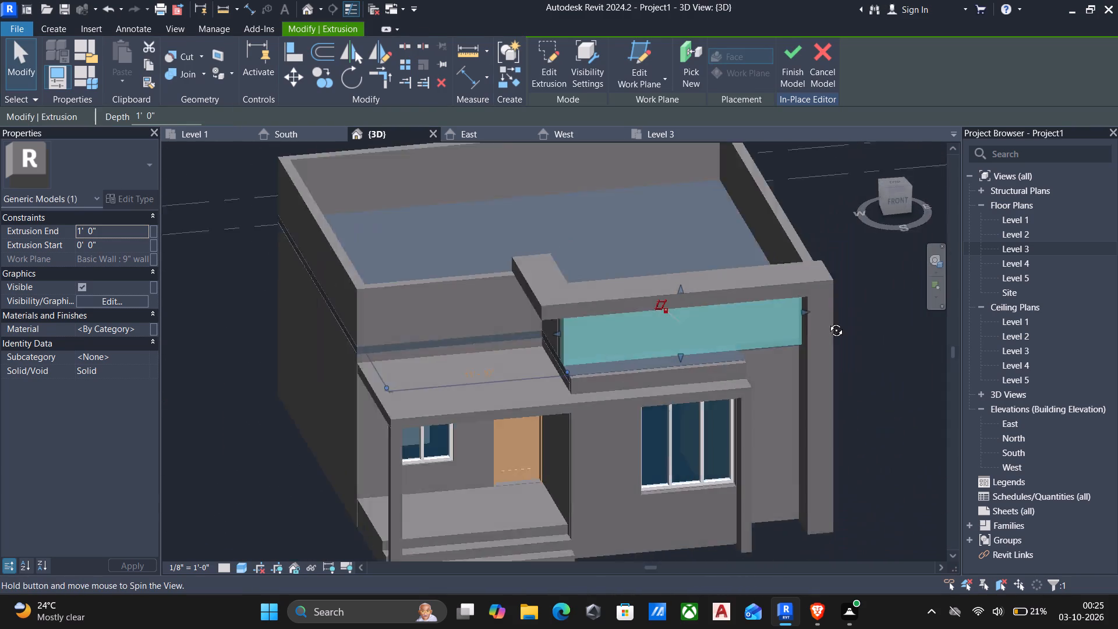
{"action": "middle_click_drag", "start_coordinate": [827, 321], "coordinate": [689, 335], "text": "shift"}
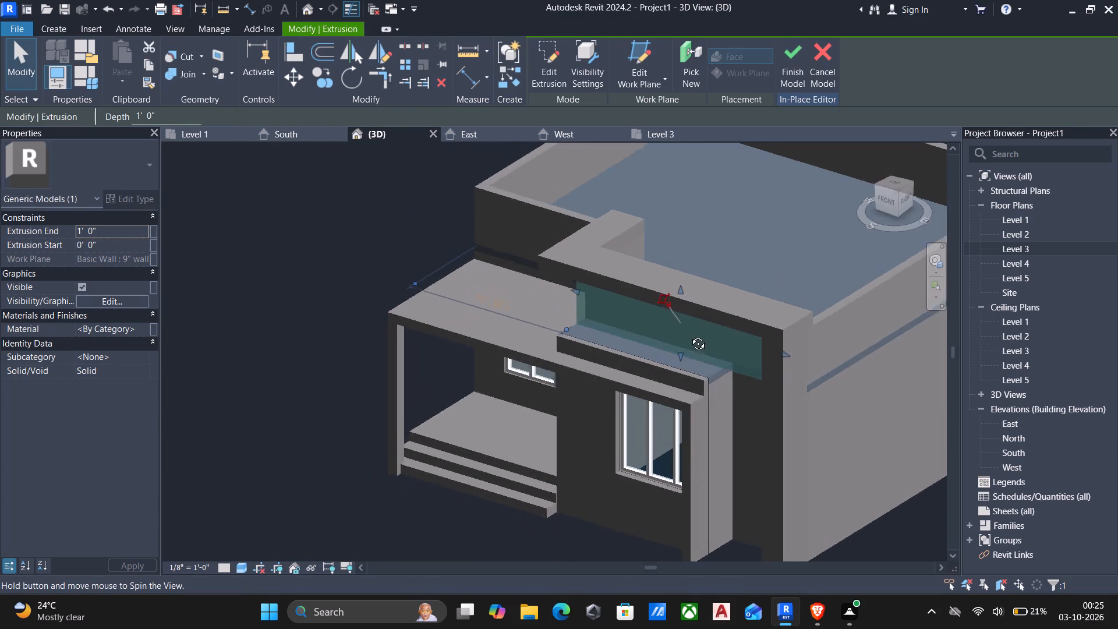
{"action": "middle_click_drag", "start_coordinate": [689, 335], "coordinate": [696, 333], "text": "shift"}
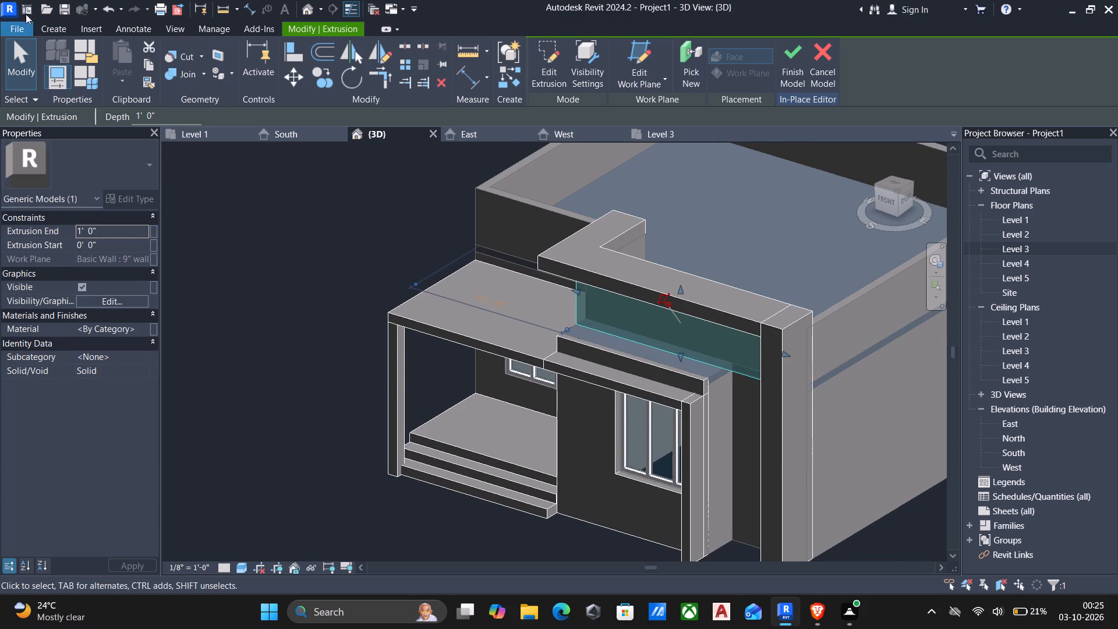
{"action": "left_click", "coordinate": [51, 26]}
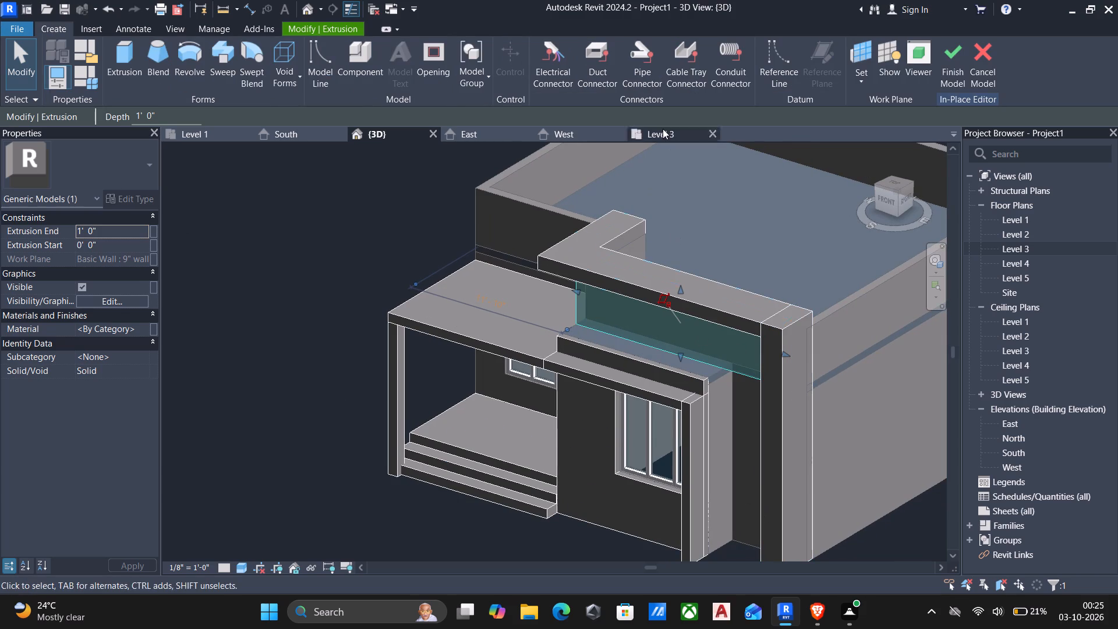
{"action": "left_click", "coordinate": [123, 51]}
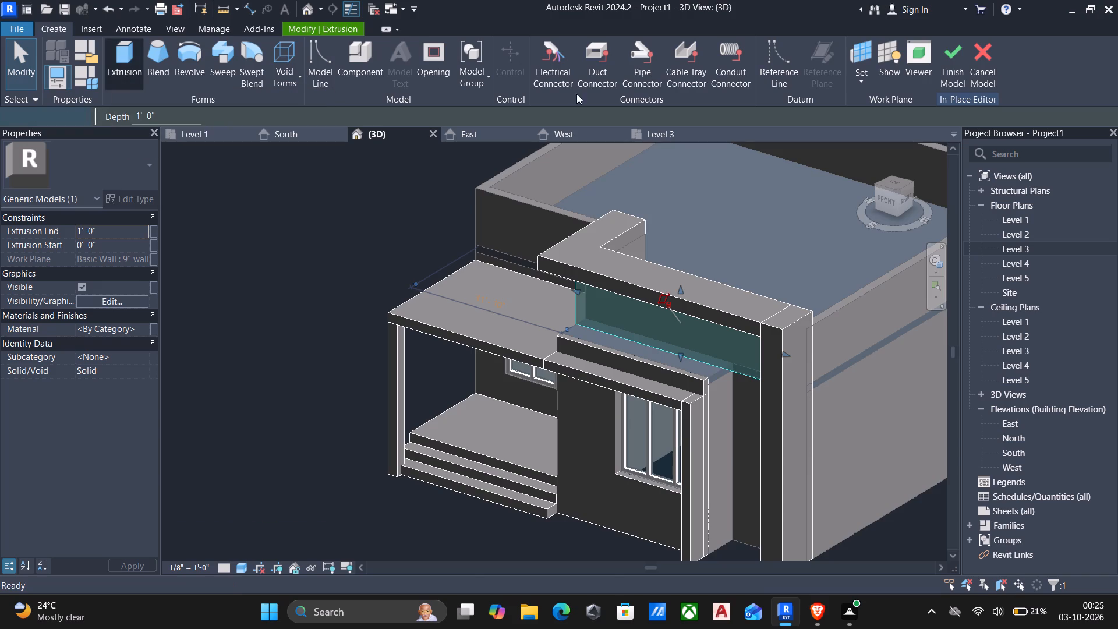
{"action": "left_click", "coordinate": [666, 83]}
{"action": "left_click", "coordinate": [690, 135]}
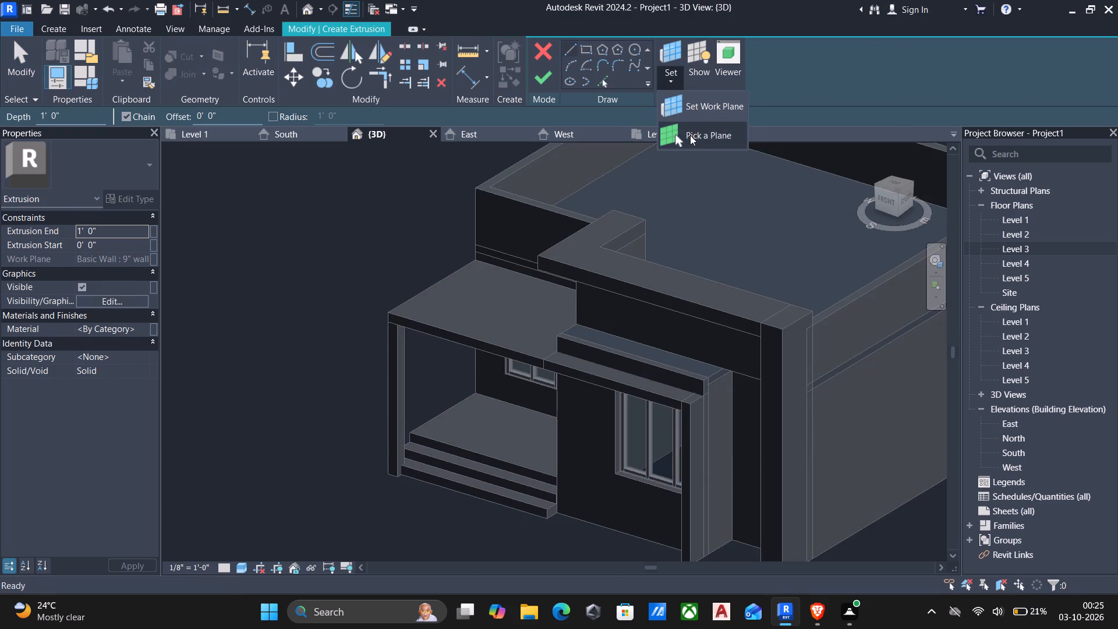
{"action": "scroll", "coordinate": [685, 256], "scroll_direction": "down", "scroll_amount": 3}
{"action": "middle_click_drag", "start_coordinate": [685, 281], "coordinate": [691, 236]}
{"action": "scroll", "coordinate": [706, 390], "scroll_direction": "up", "scroll_amount": 3}
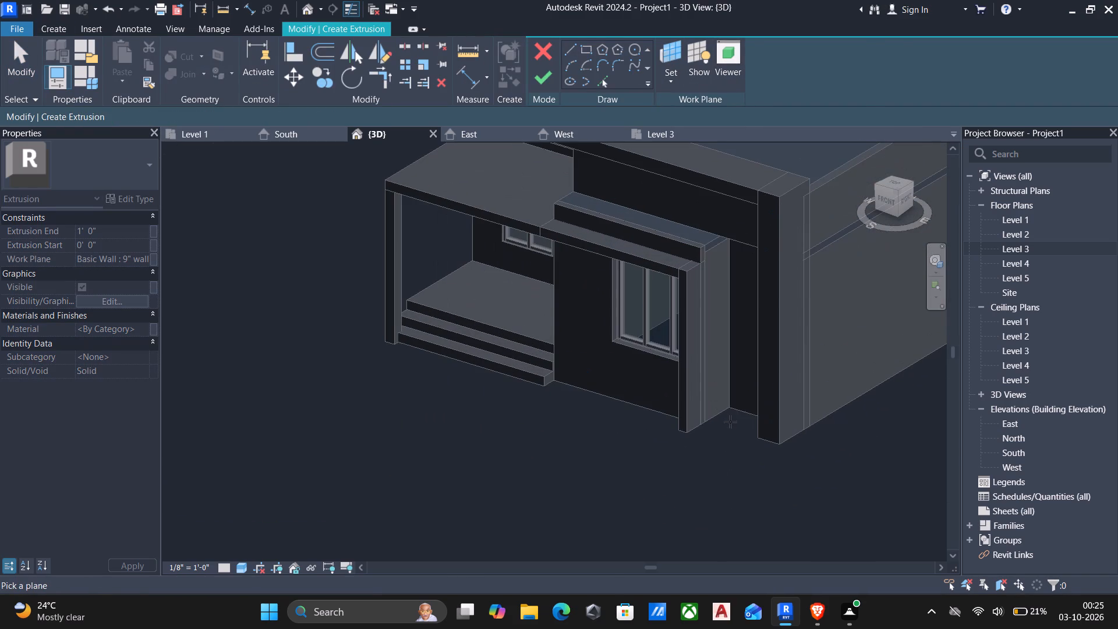
{"action": "left_click", "coordinate": [740, 415]}
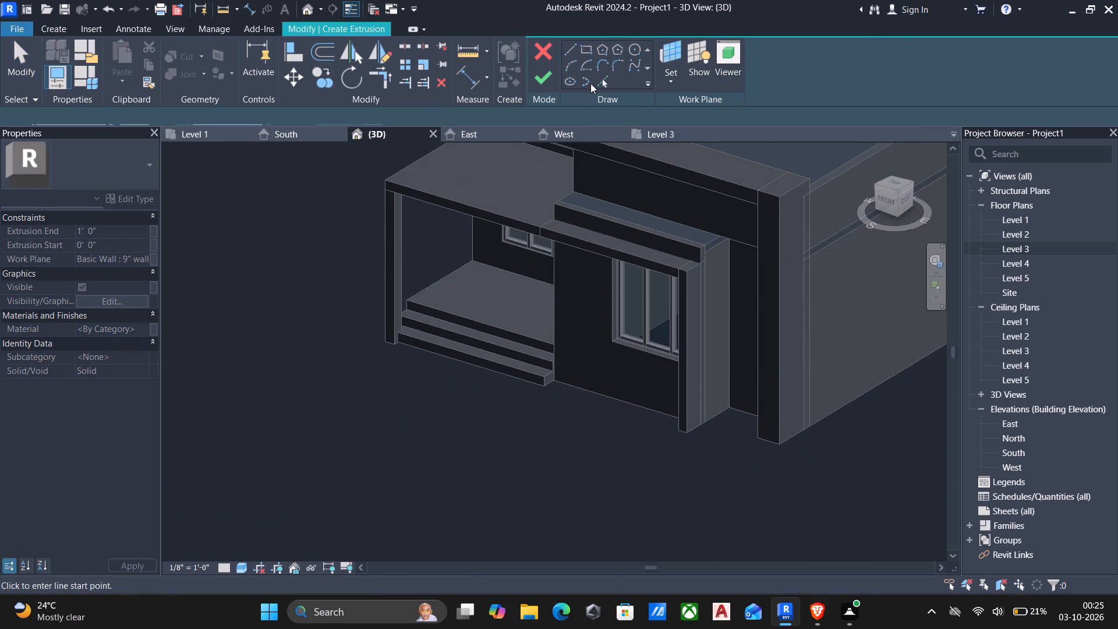
Sketch a rectangle about 12'-6" high over the recessed wall between the bay and corner column, complete the 1'-0" extrusion and finish the model.
{"action": "left_click", "coordinate": [581, 46]}
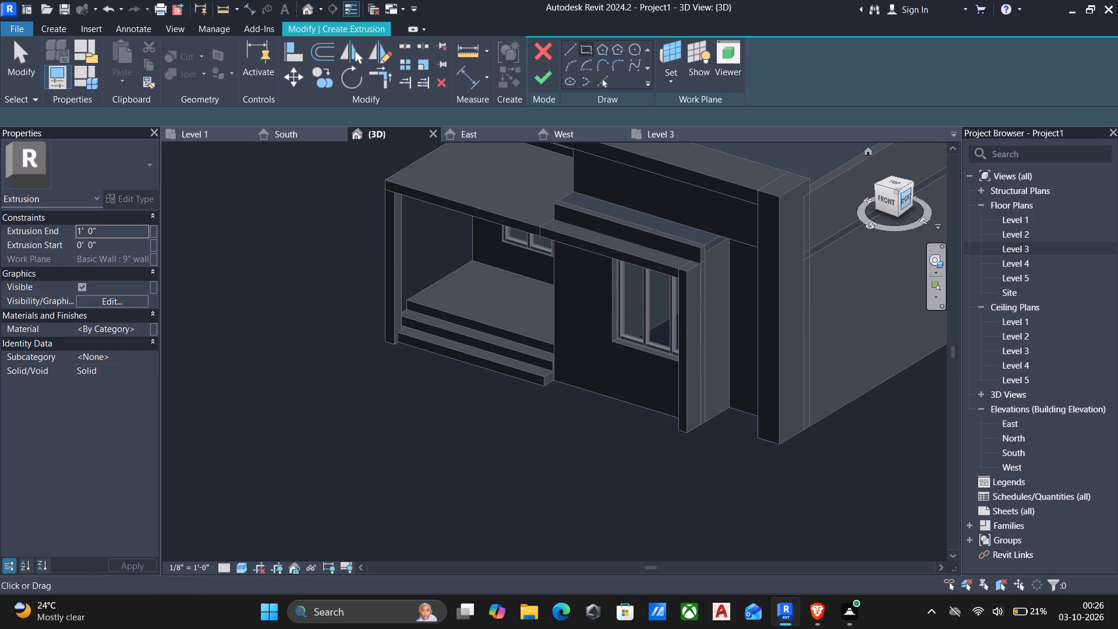
{"action": "left_click", "coordinate": [882, 204]}
{"action": "scroll", "coordinate": [713, 399], "scroll_direction": "up", "scroll_amount": 5}
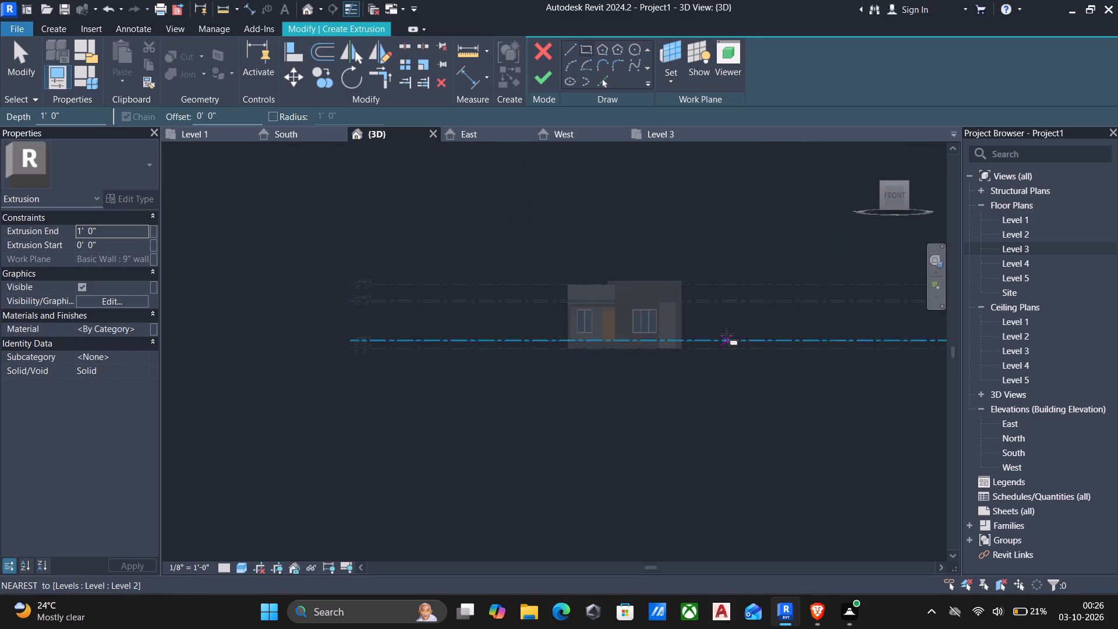
{"action": "scroll", "coordinate": [650, 384], "scroll_direction": "up", "scroll_amount": 5}
{"action": "scroll", "coordinate": [536, 417], "scroll_direction": "up", "scroll_amount": 5}
{"action": "middle_click_drag", "start_coordinate": [475, 384], "coordinate": [589, 469]}
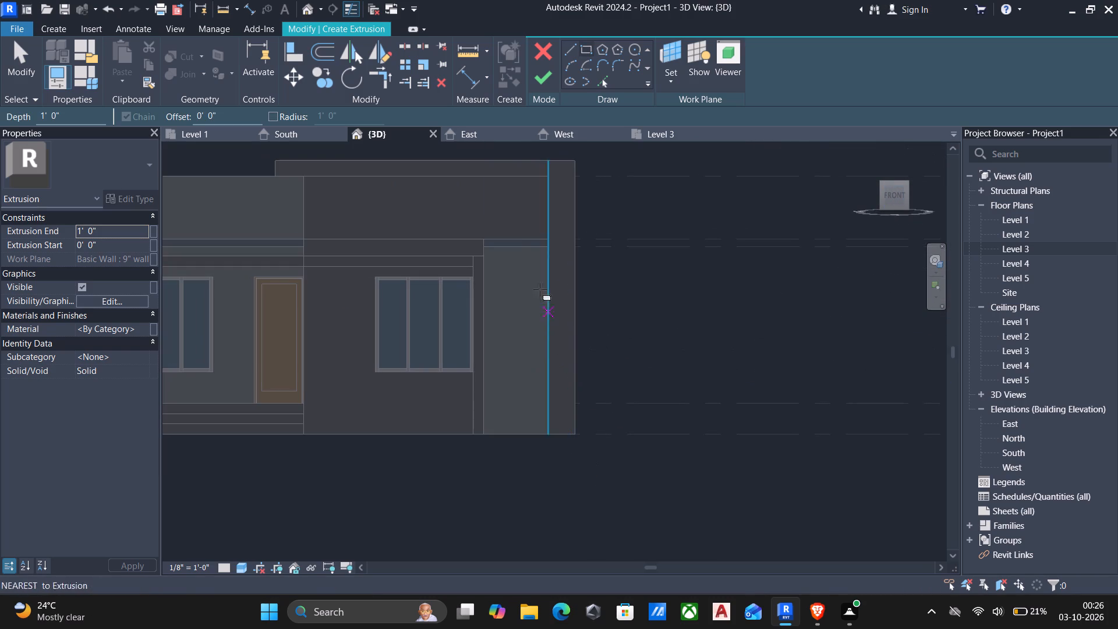
{"action": "scroll", "coordinate": [513, 229], "scroll_direction": "up", "scroll_amount": 5}
{"action": "left_click", "coordinate": [459, 249]}
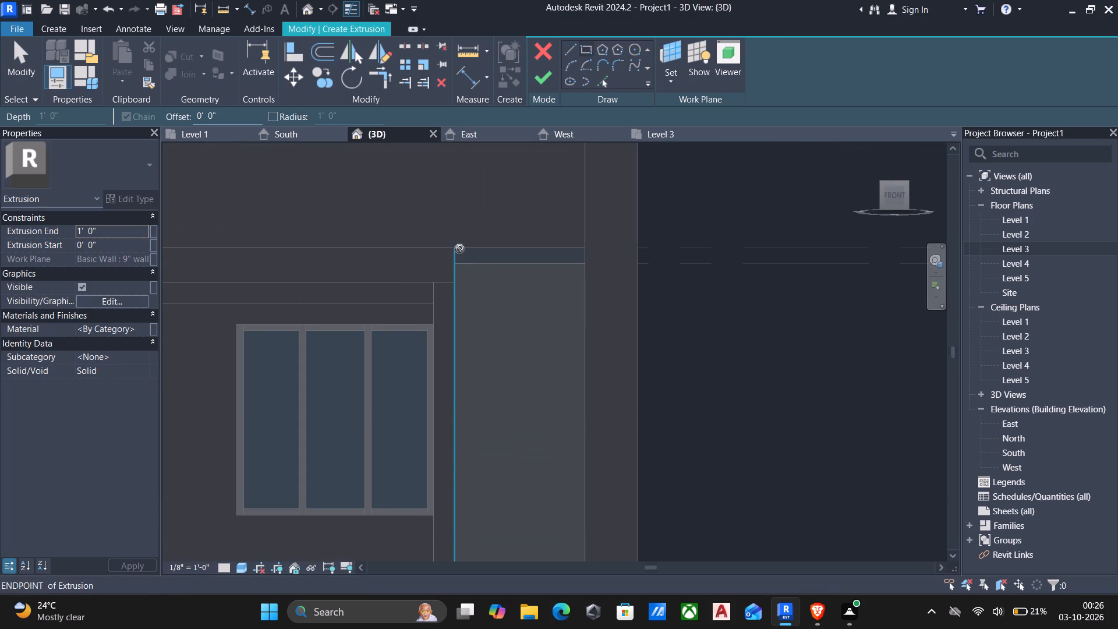
{"action": "middle_click_drag", "start_coordinate": [497, 397], "coordinate": [556, 268]}
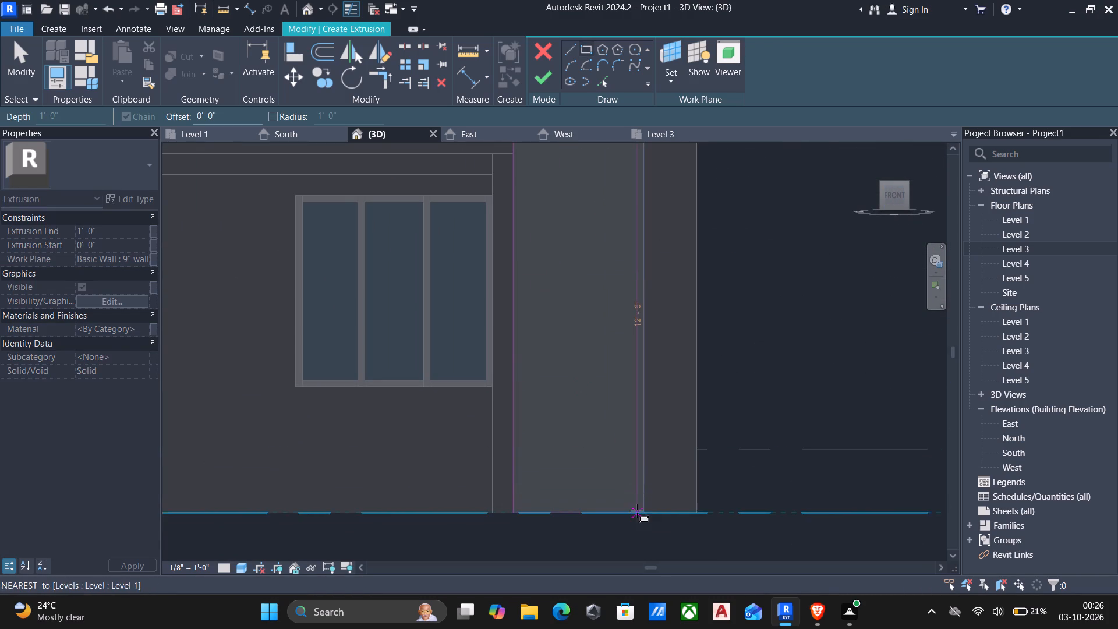
{"action": "left_click", "coordinate": [641, 514]}
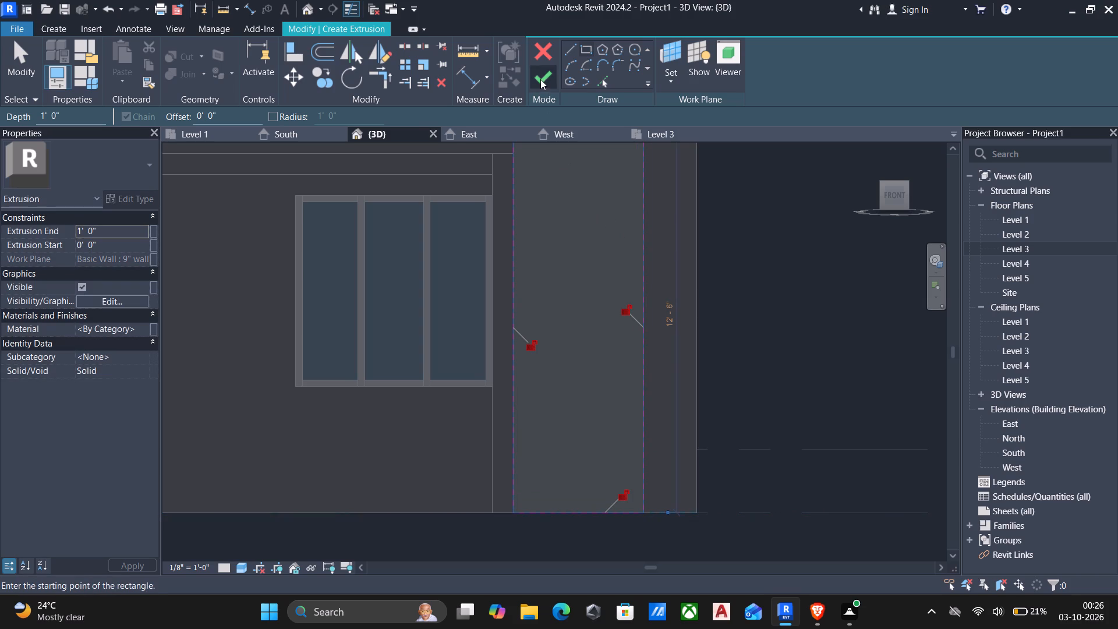
{"action": "left_click", "coordinate": [540, 79]}
{"action": "scroll", "coordinate": [613, 236], "scroll_direction": "down", "scroll_amount": 4}
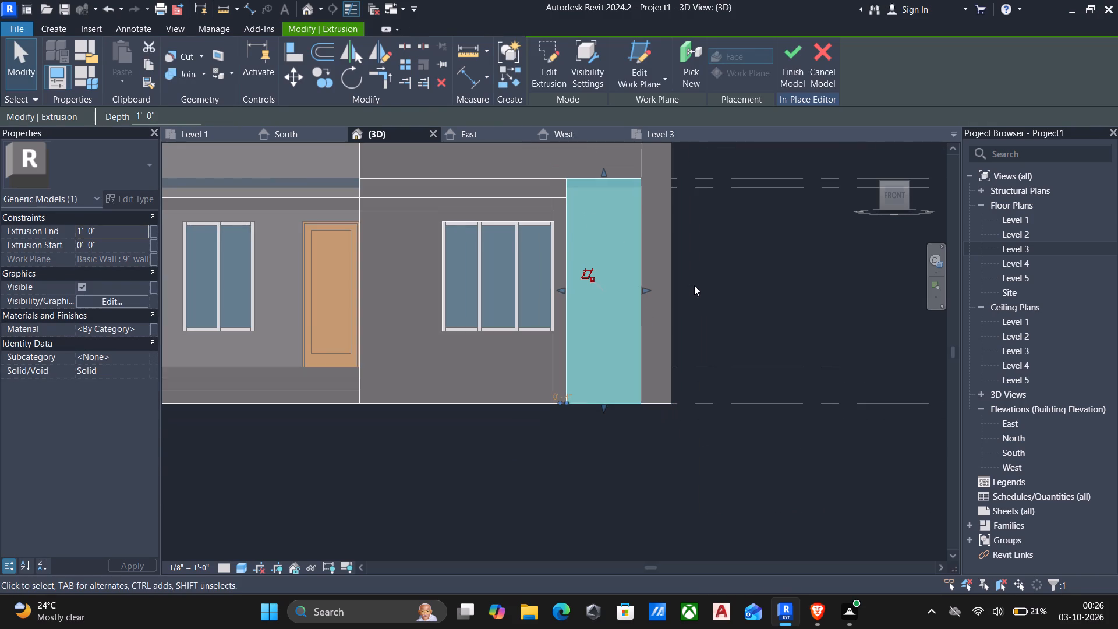
{"action": "middle_click_drag", "start_coordinate": [699, 287], "coordinate": [623, 357], "text": "shift"}
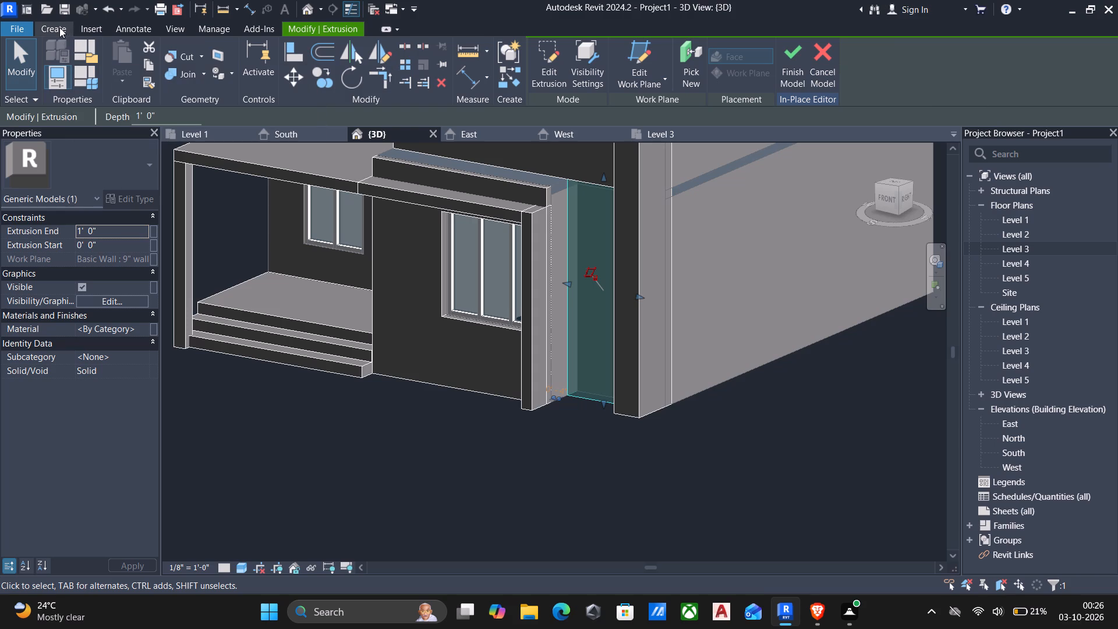
{"action": "left_click", "coordinate": [793, 57]}
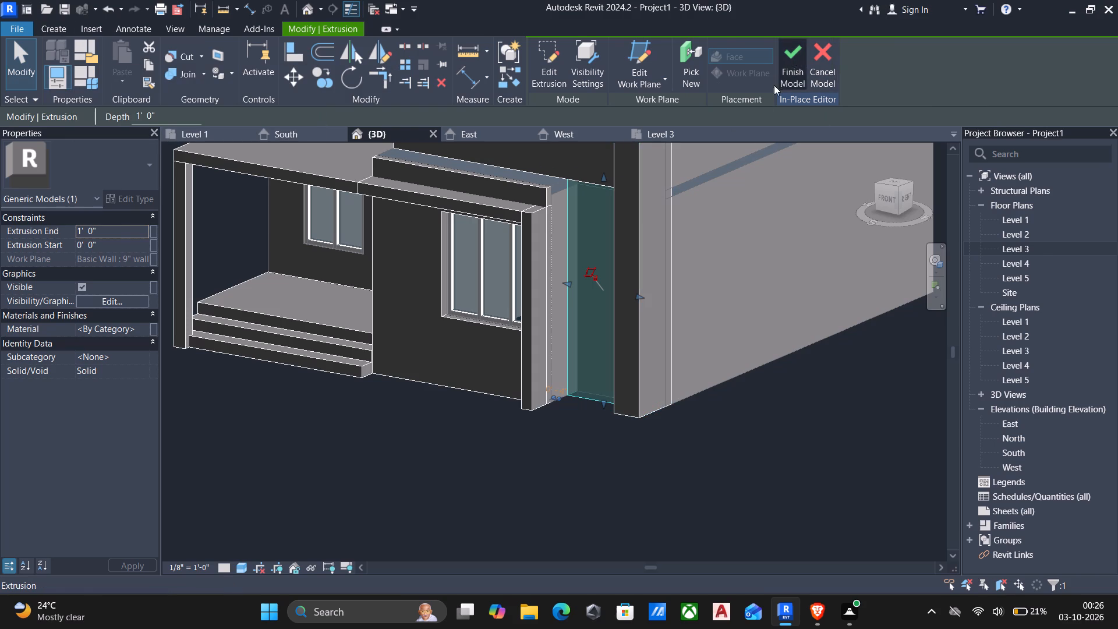
Examine the new recessed wall panel, bay facade and porch from the front and both sides of the house.
{"action": "scroll", "coordinate": [735, 193], "scroll_direction": "down", "scroll_amount": 3}
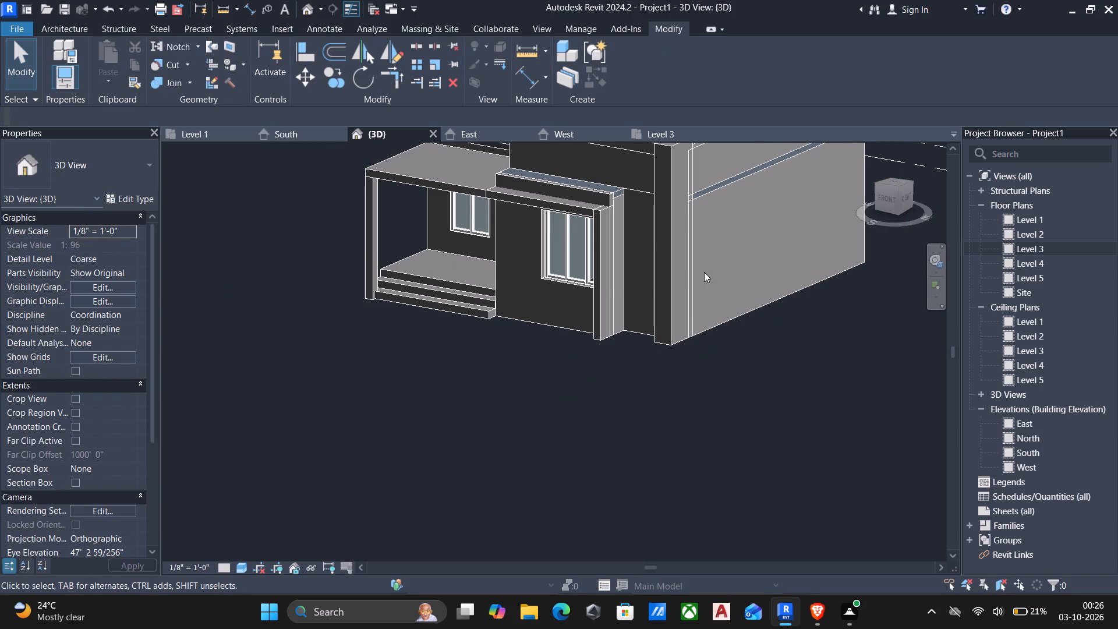
{"action": "middle_click_drag", "start_coordinate": [696, 275], "coordinate": [731, 268], "text": "shift"}
{"action": "middle_click_drag", "start_coordinate": [634, 316], "coordinate": [746, 295], "text": "shift"}
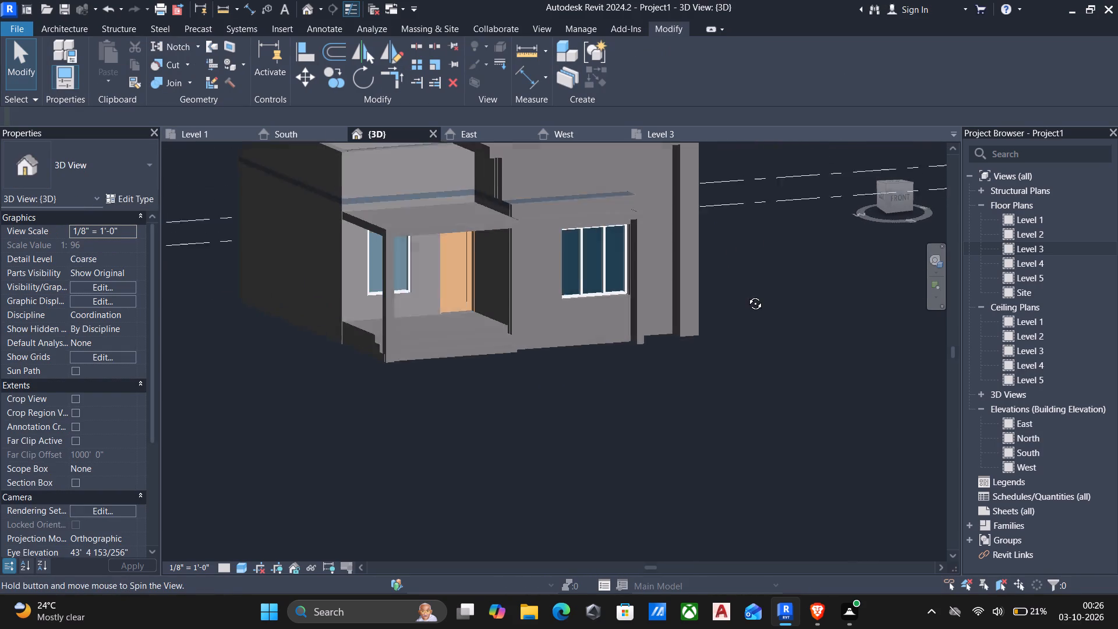
{"action": "middle_click_drag", "start_coordinate": [746, 295], "coordinate": [748, 294], "text": "shift"}
{"action": "scroll", "coordinate": [635, 348], "scroll_direction": "up", "scroll_amount": 2}
{"action": "middle_click_drag", "start_coordinate": [634, 349], "coordinate": [632, 367]}
{"action": "scroll", "coordinate": [632, 367], "scroll_direction": "down", "scroll_amount": 4}
{"action": "middle_click_drag", "start_coordinate": [625, 370], "coordinate": [597, 376]}
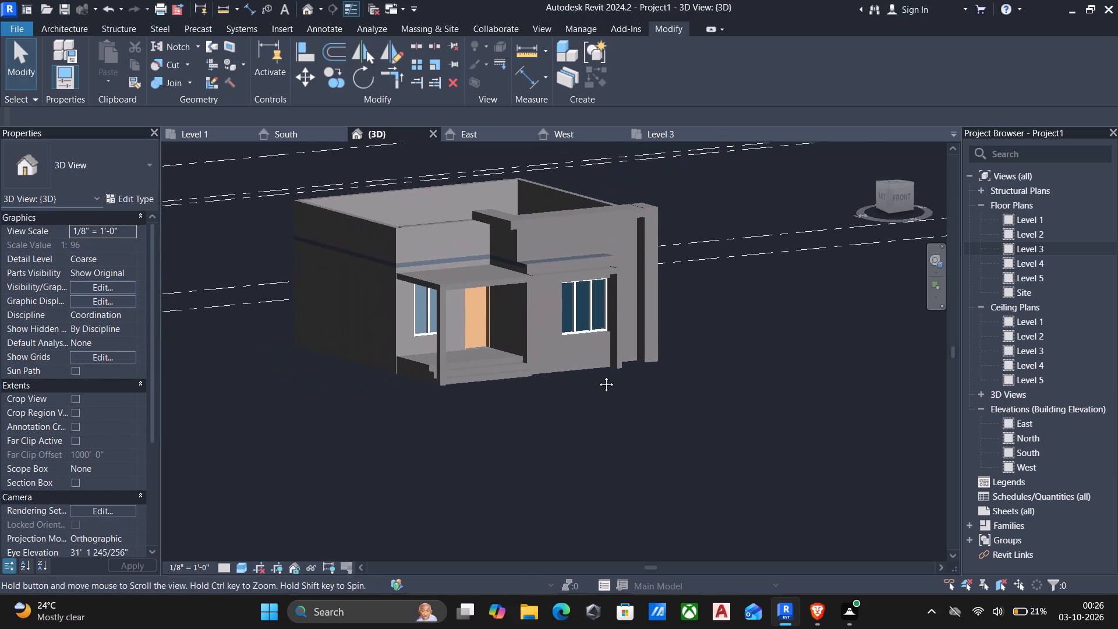
{"action": "middle_click_drag", "start_coordinate": [597, 376], "coordinate": [597, 376]}
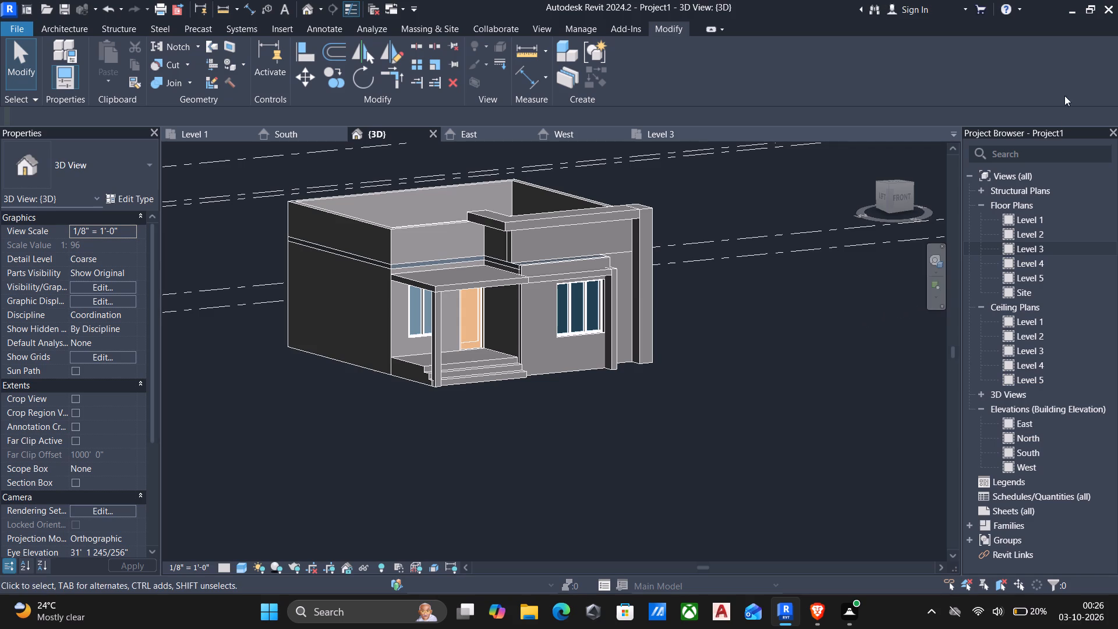
In the Level 1 plan, move the east exterior 9" wall outward until it is 9'-4" from the parallel wall beside the bay.
{"action": "double_click", "coordinate": [1032, 222]}
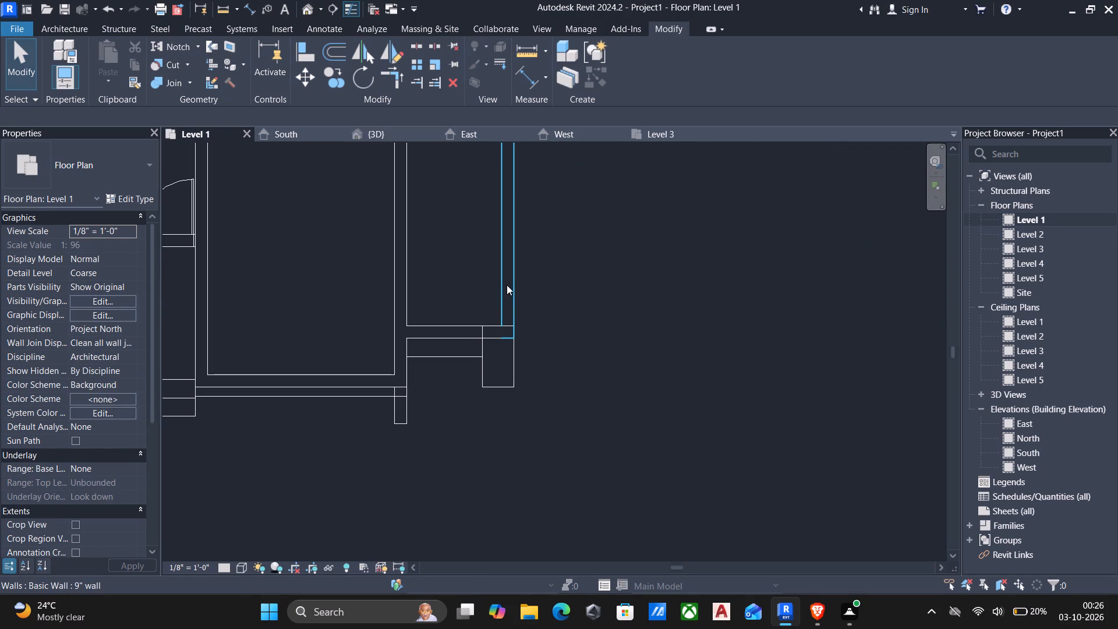
{"action": "scroll", "coordinate": [508, 280], "scroll_direction": "down", "scroll_amount": 3}
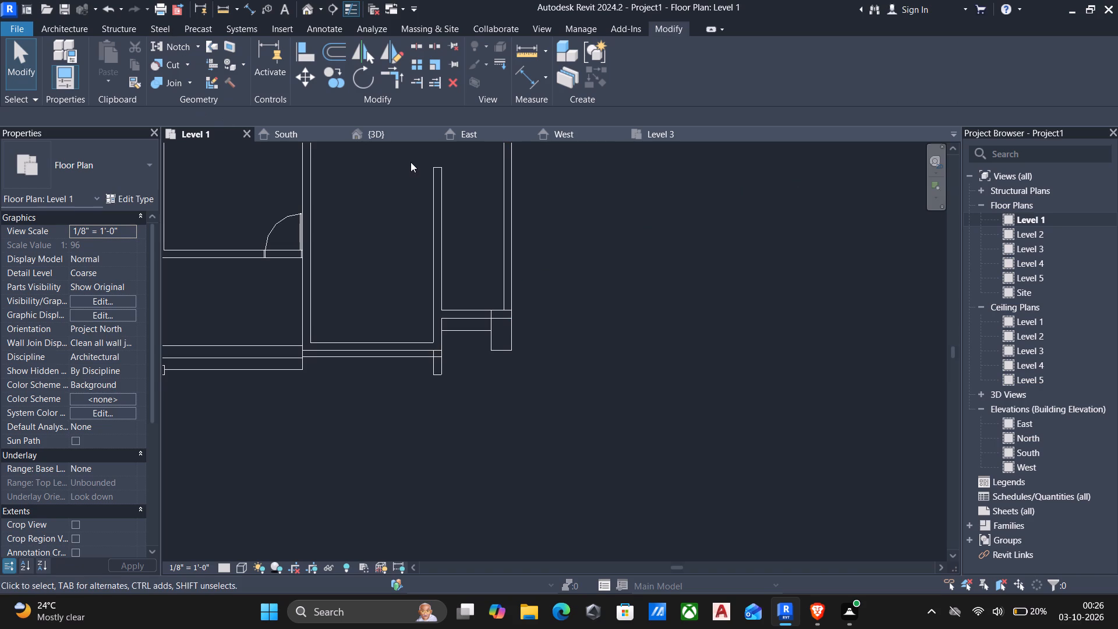
{"action": "left_click", "coordinate": [383, 132]}
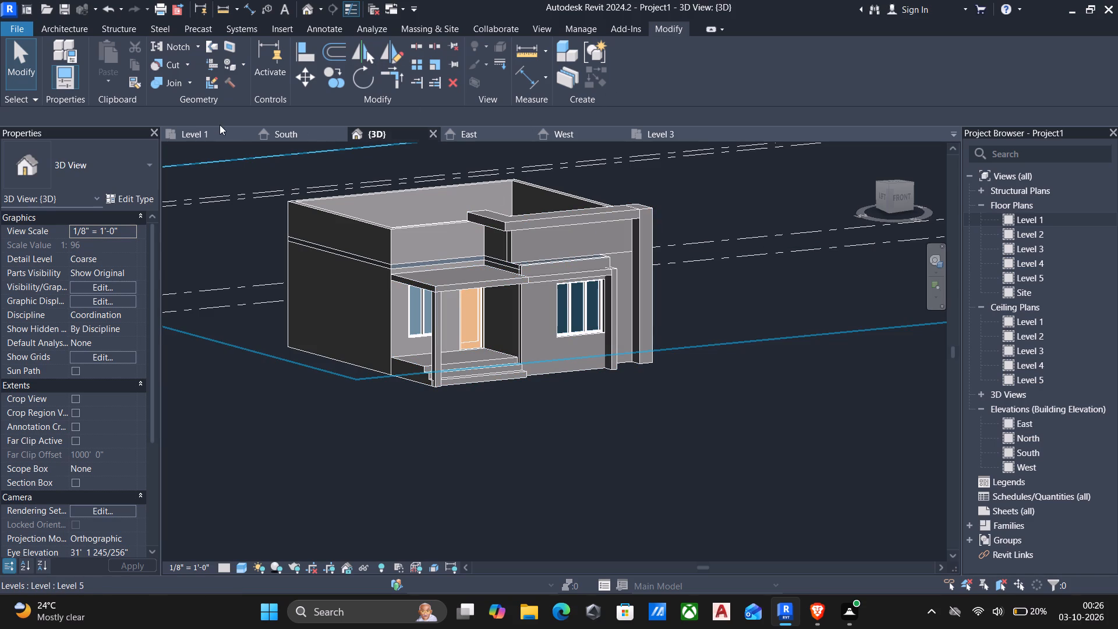
{"action": "left_click", "coordinate": [183, 129]}
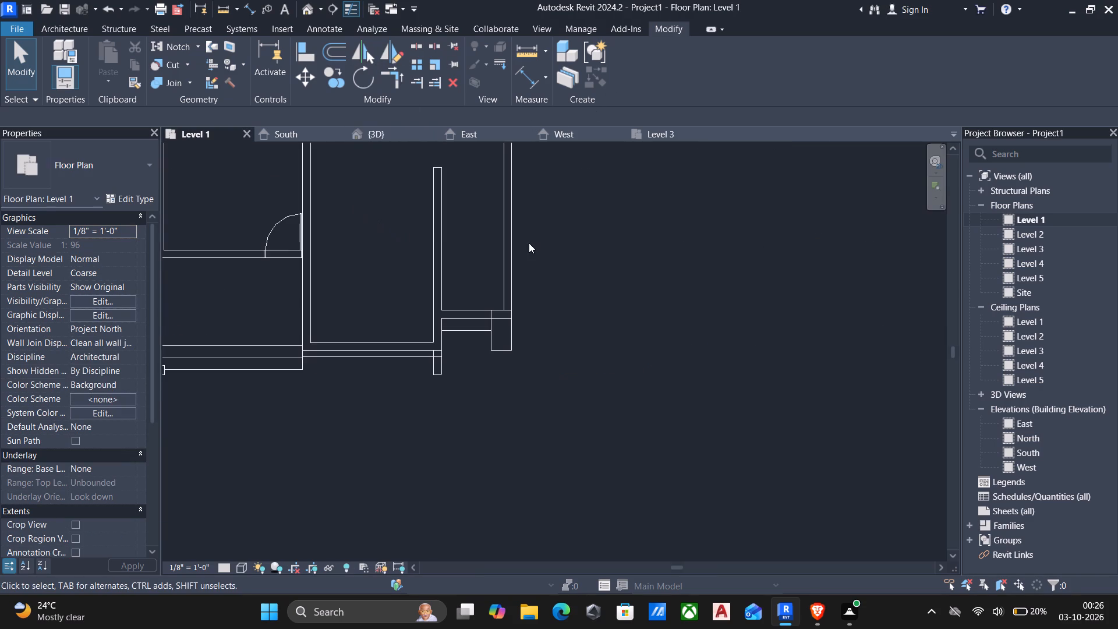
{"action": "left_click", "coordinate": [514, 253]}
{"action": "scroll", "coordinate": [547, 268], "scroll_direction": "down", "scroll_amount": 4}
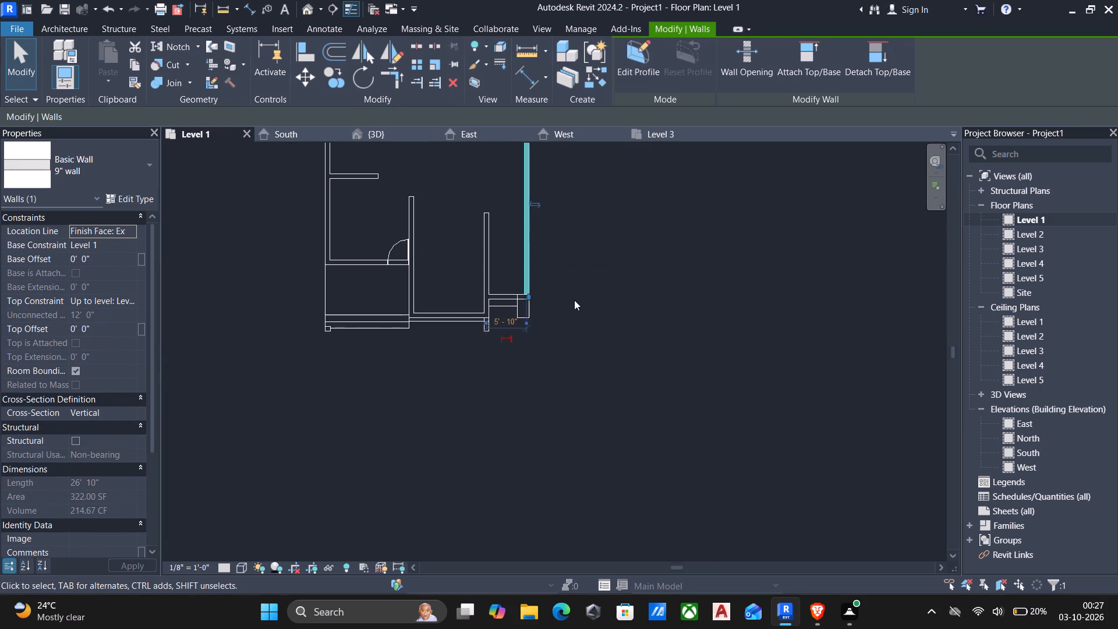
{"action": "key", "text": "Right"}
{"action": "key", "text": "Right"}
{"action": "key", "text": "Right"}
{"action": "key", "text": "Right"}
{"action": "key", "text": "Right"}
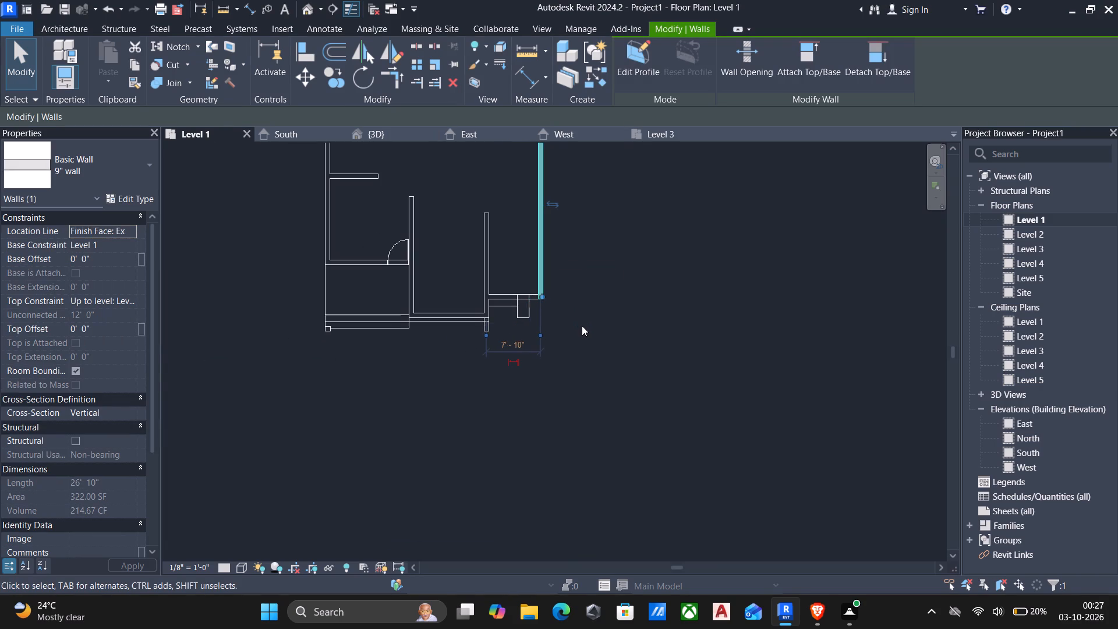
{"action": "key", "text": "Right"}
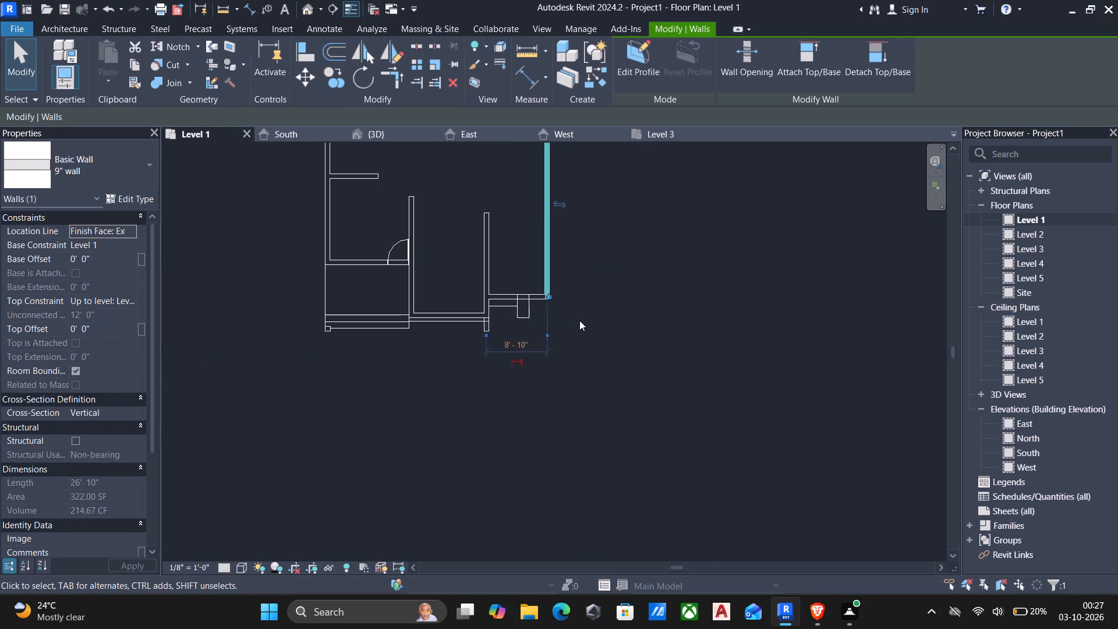
{"action": "key", "text": "Right"}
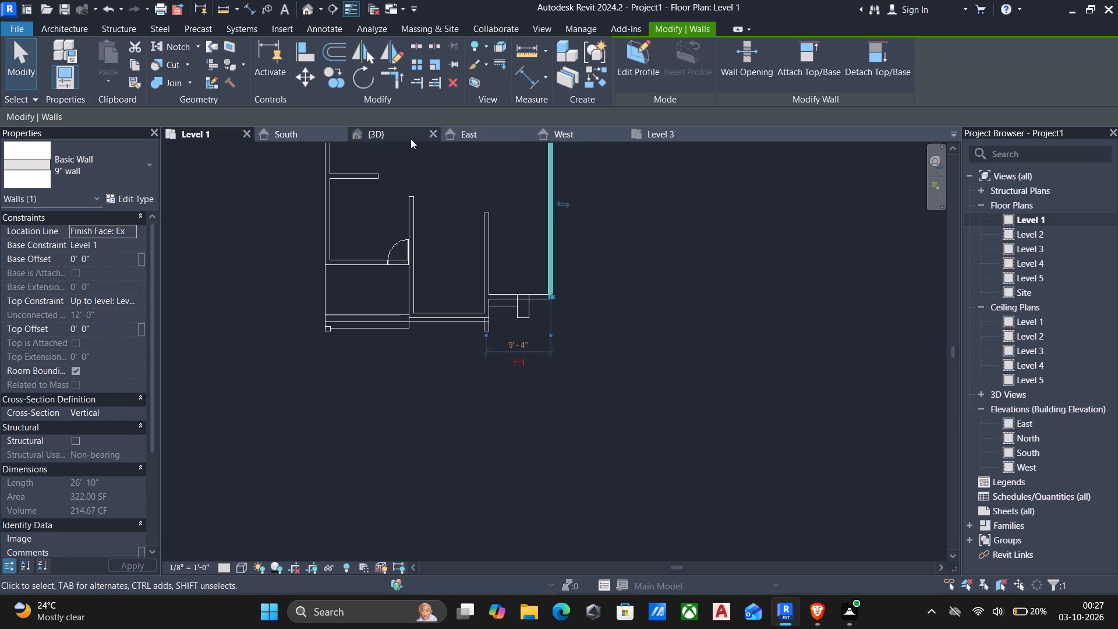
{"action": "left_click", "coordinate": [374, 138]}
{"action": "key", "text": "Escape"}
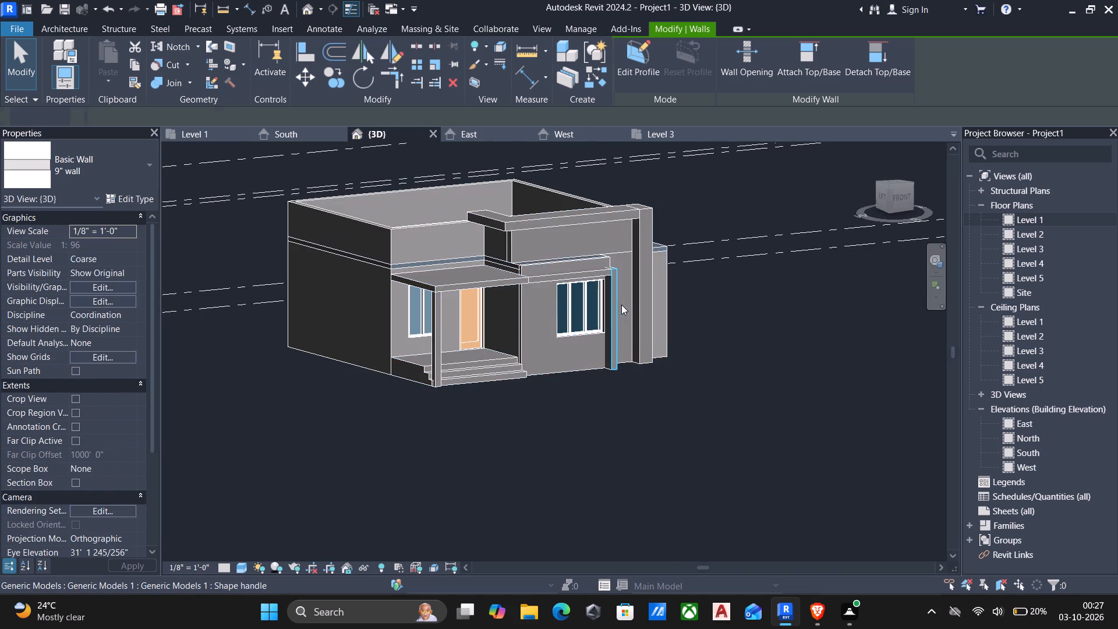
In the 3D view, move the east parapet wall outward to 9'-4", flush with the relocated exterior wall below.
{"action": "middle_click_drag", "start_coordinate": [620, 308], "coordinate": [519, 330], "text": "shift"}
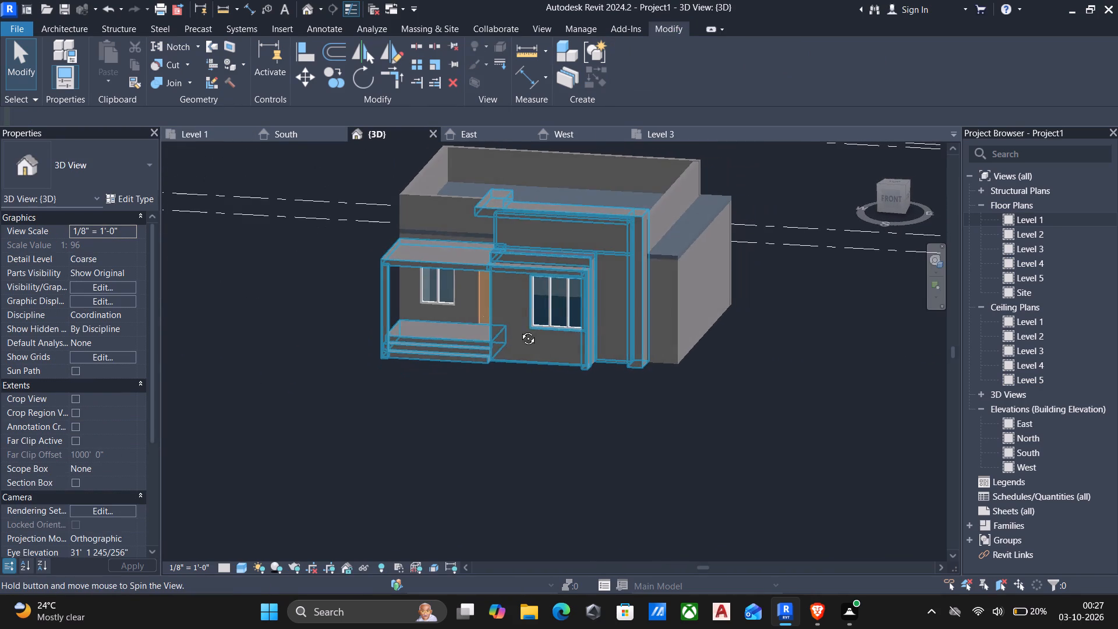
{"action": "middle_click_drag", "start_coordinate": [519, 330], "coordinate": [521, 330], "text": "shift"}
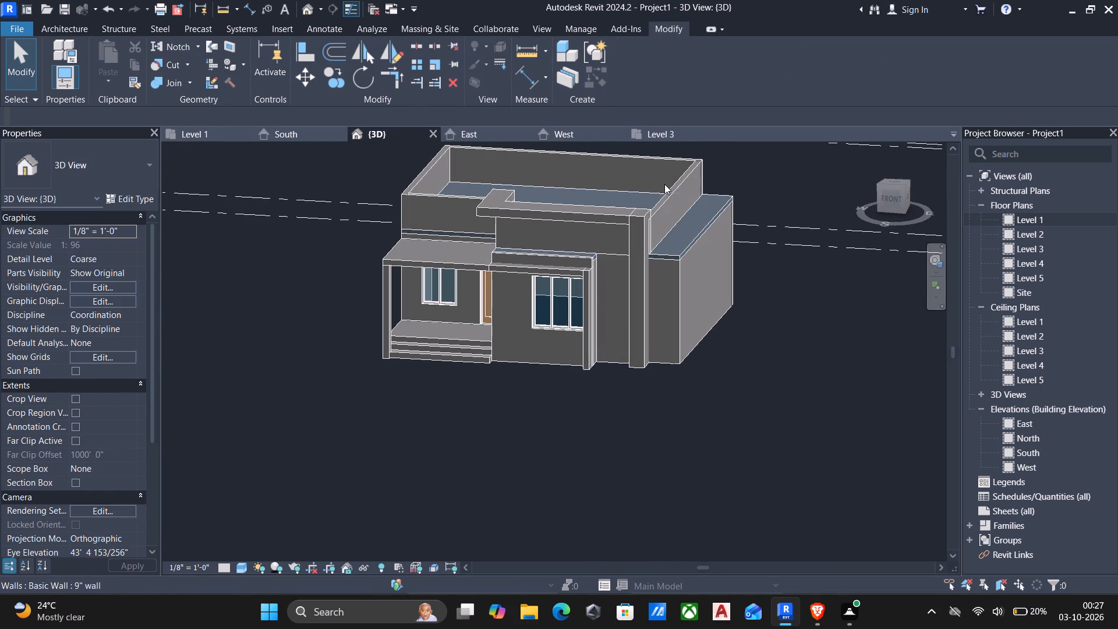
{"action": "left_click", "coordinate": [673, 188]}
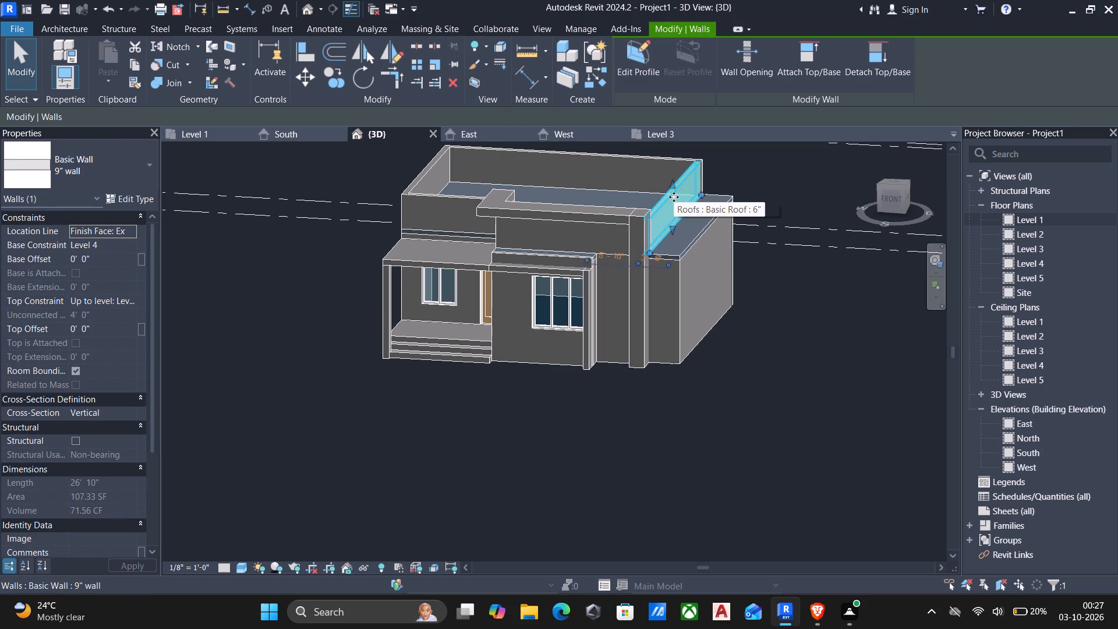
{"action": "key", "text": "Right"}
{"action": "key", "text": "Right"}
{"action": "key", "text": "Right"}
{"action": "key", "text": "Right"}
{"action": "key", "text": "Right"}
{"action": "scroll", "coordinate": [688, 217], "scroll_direction": "up", "scroll_amount": 5}
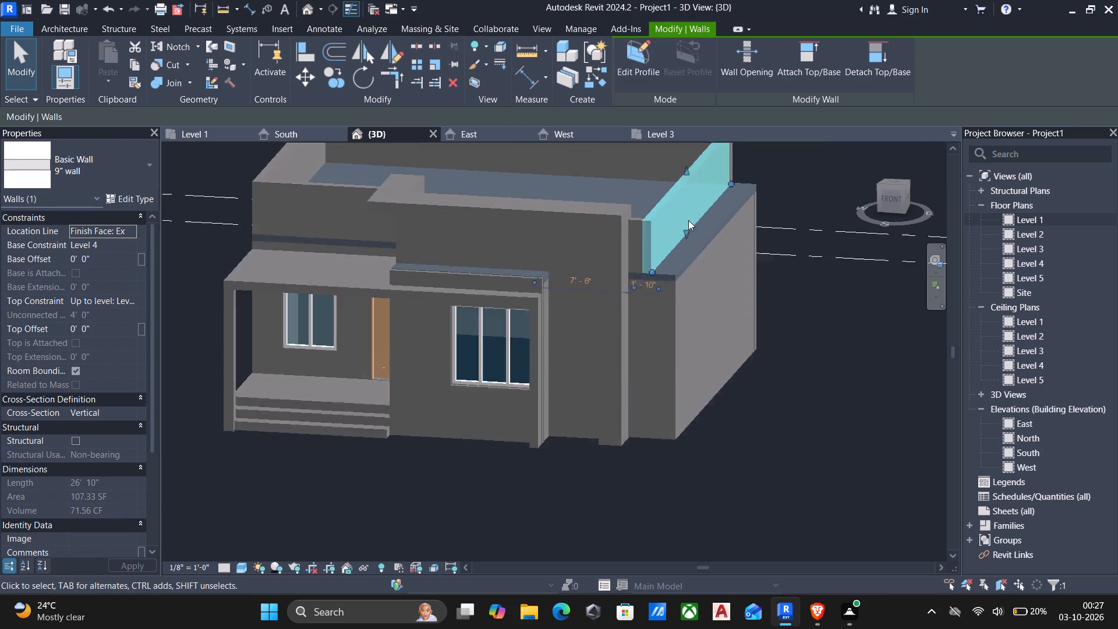
{"action": "scroll", "coordinate": [688, 247], "scroll_direction": "up", "scroll_amount": 5}
{"action": "key", "text": "Right"}
{"action": "key", "text": "Right"}
{"action": "key", "text": "Right"}
{"action": "key", "text": "Right"}
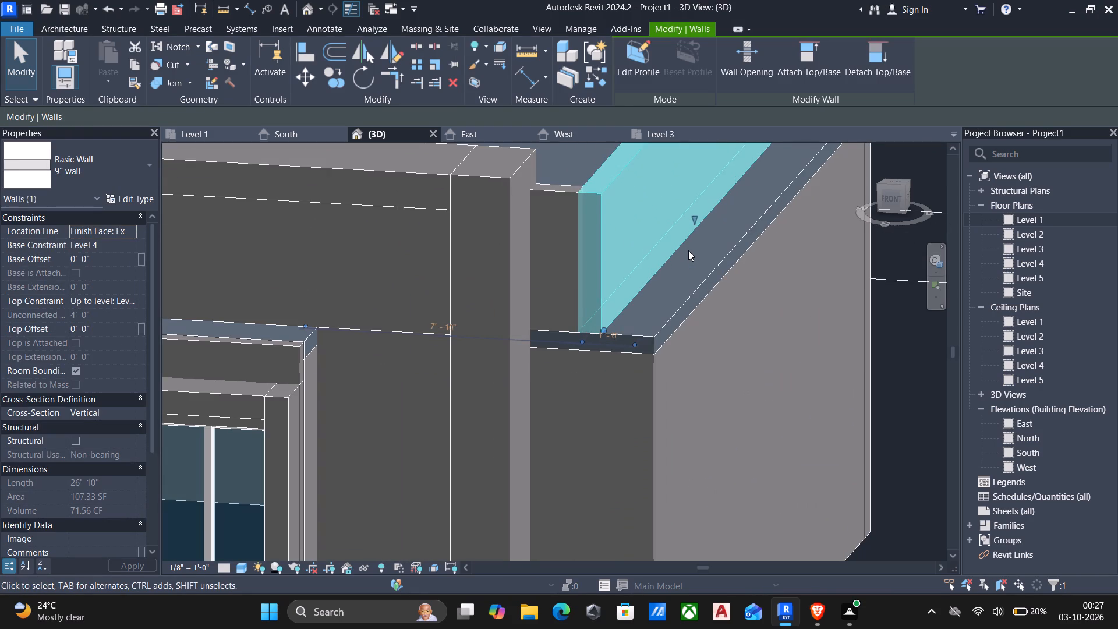
{"action": "key", "text": "Right"}
{"action": "key", "text": "Right"}
{"action": "key", "text": "Right"}
{"action": "key", "text": "Right"}
{"action": "key", "text": "Right"}
{"action": "key", "text": "Right"}
{"action": "key", "text": "Right"}
{"action": "key", "text": "Right"}
{"action": "key", "text": "Right"}
{"action": "key", "text": "Right"}
{"action": "key", "text": "Right"}
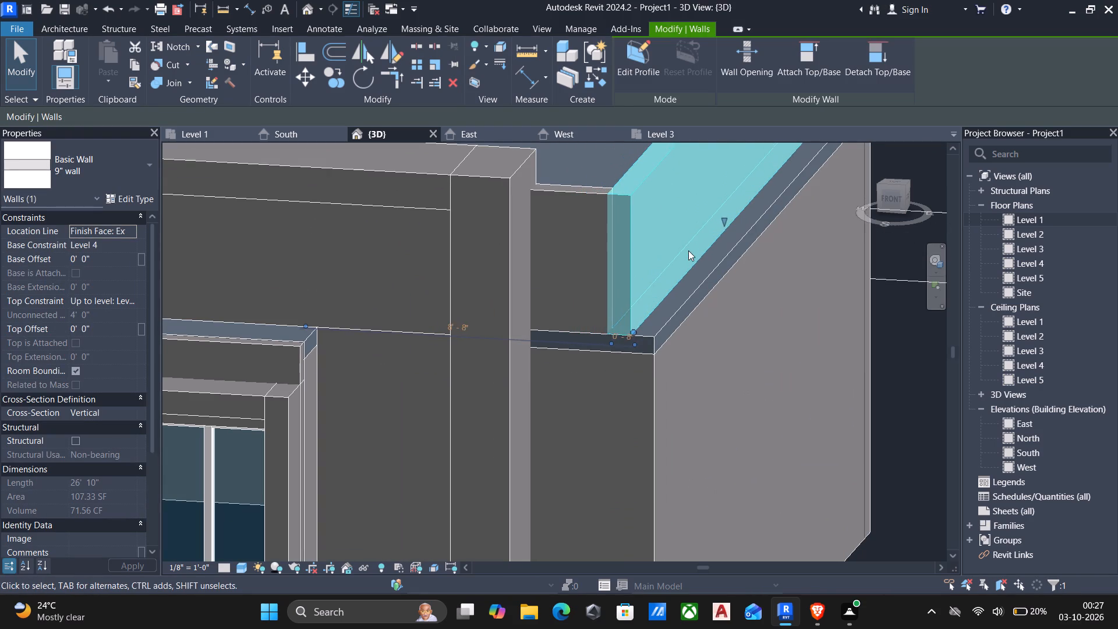
{"action": "key", "text": "Right"}
{"action": "key", "text": "Right"}
{"action": "key", "text": "Right"}
{"action": "key", "text": "Right"}
{"action": "key", "text": "Right"}
{"action": "key", "text": "Right"}
{"action": "key", "text": "Right"}
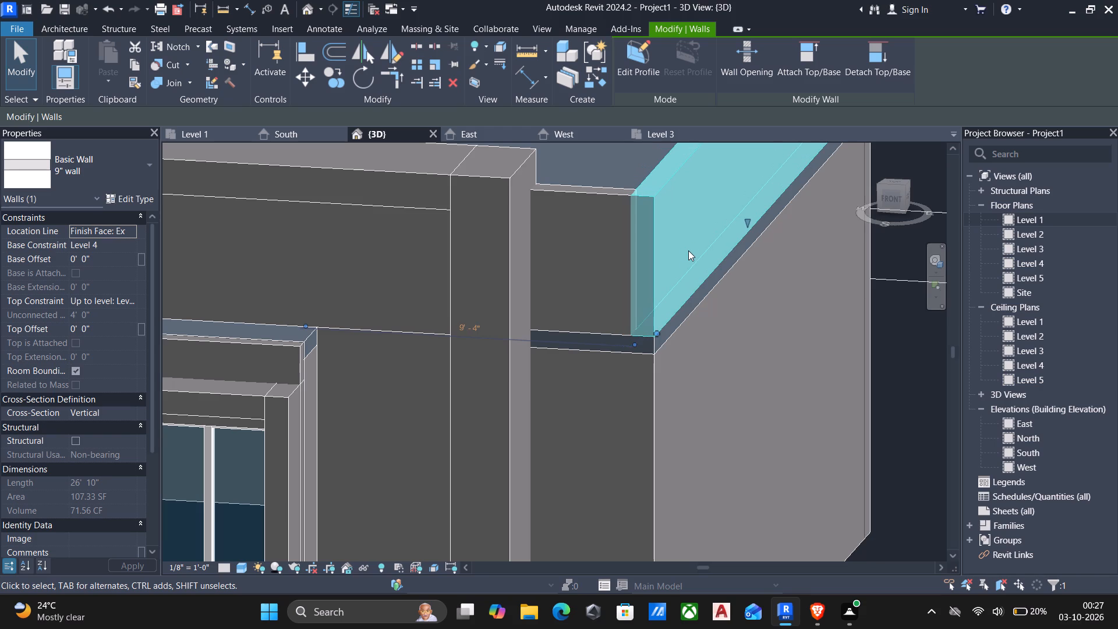
{"action": "key", "text": "Escape"}
In the in-place facade model, start an extrusion on the front parapet face and sketch a rectangle about 1'-2" by 16'-6" at the east corner.
{"action": "scroll", "coordinate": [716, 304], "scroll_direction": "down", "scroll_amount": 3}
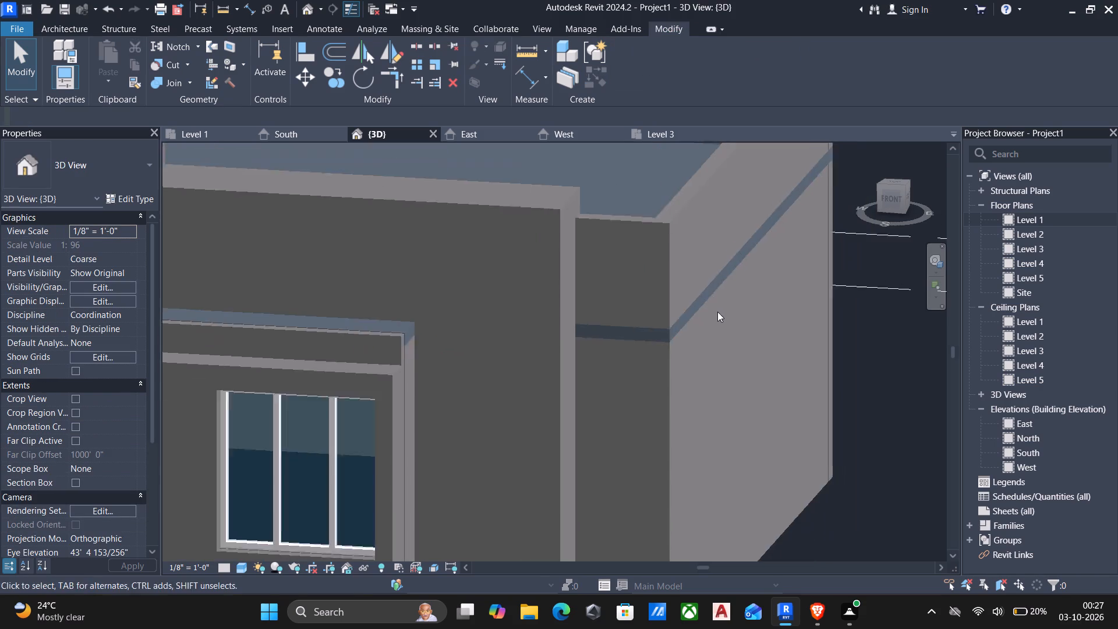
{"action": "scroll", "coordinate": [717, 312], "scroll_direction": "down", "scroll_amount": 1}
{"action": "middle_click_drag", "start_coordinate": [720, 324], "coordinate": [656, 249]}
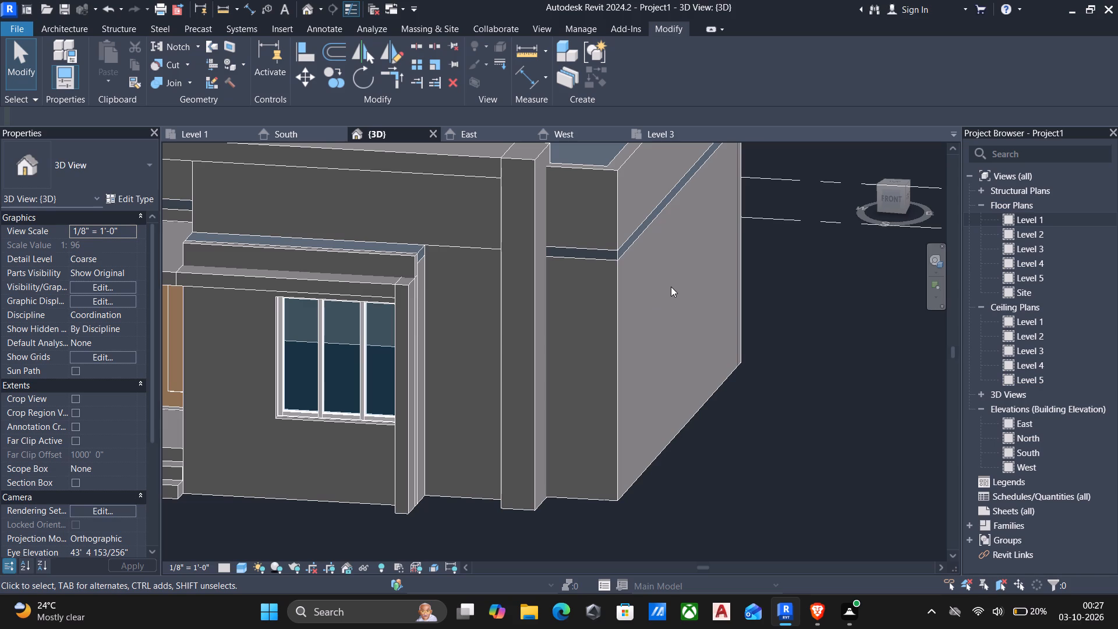
{"action": "middle_click_drag", "start_coordinate": [635, 253], "coordinate": [613, 301]}
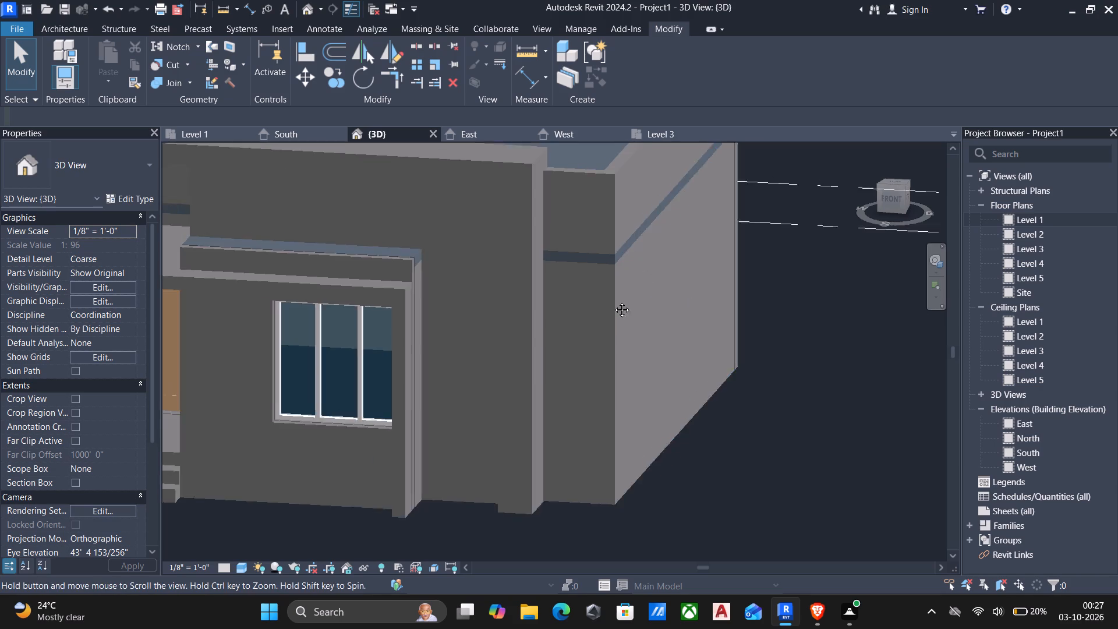
{"action": "middle_click_drag", "start_coordinate": [613, 301], "coordinate": [613, 340]}
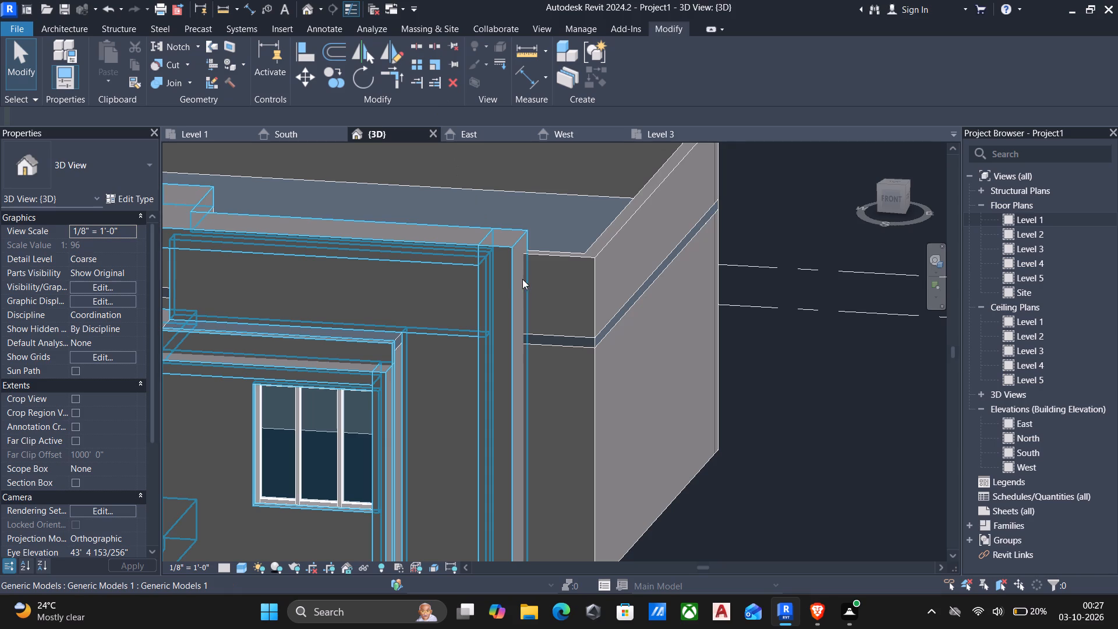
{"action": "left_click", "coordinate": [516, 257]}
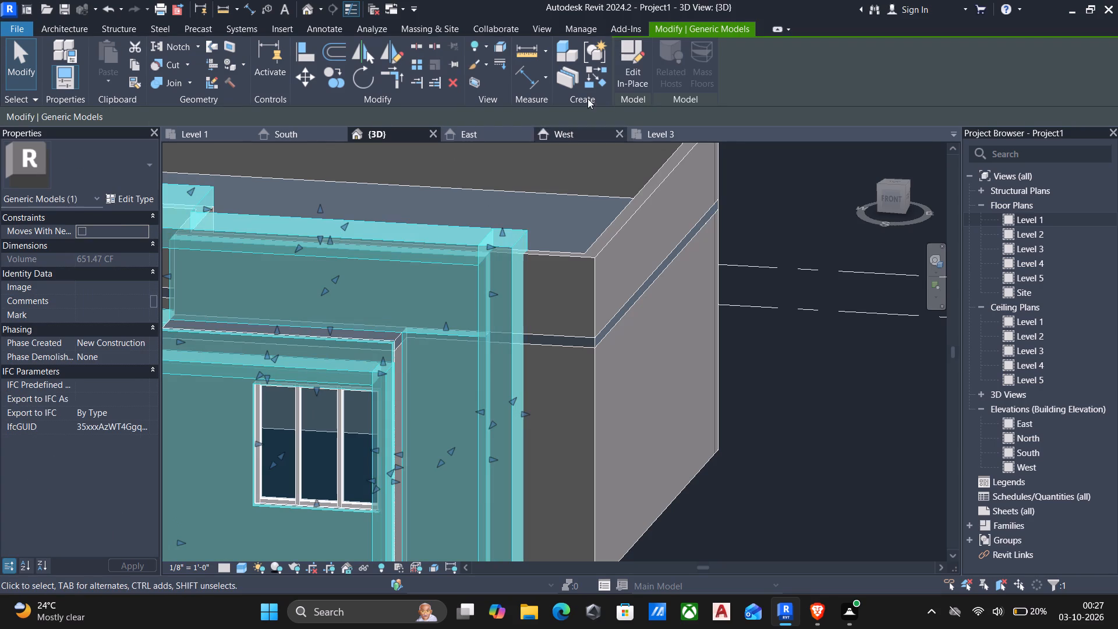
{"action": "left_click", "coordinate": [634, 76]}
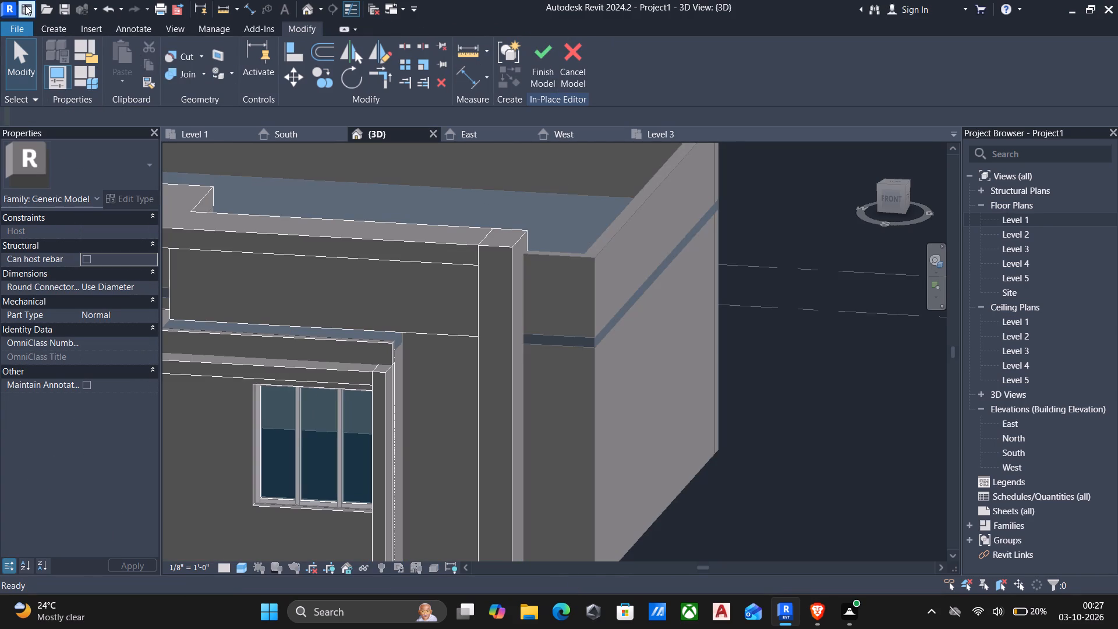
{"action": "left_click", "coordinate": [62, 29]}
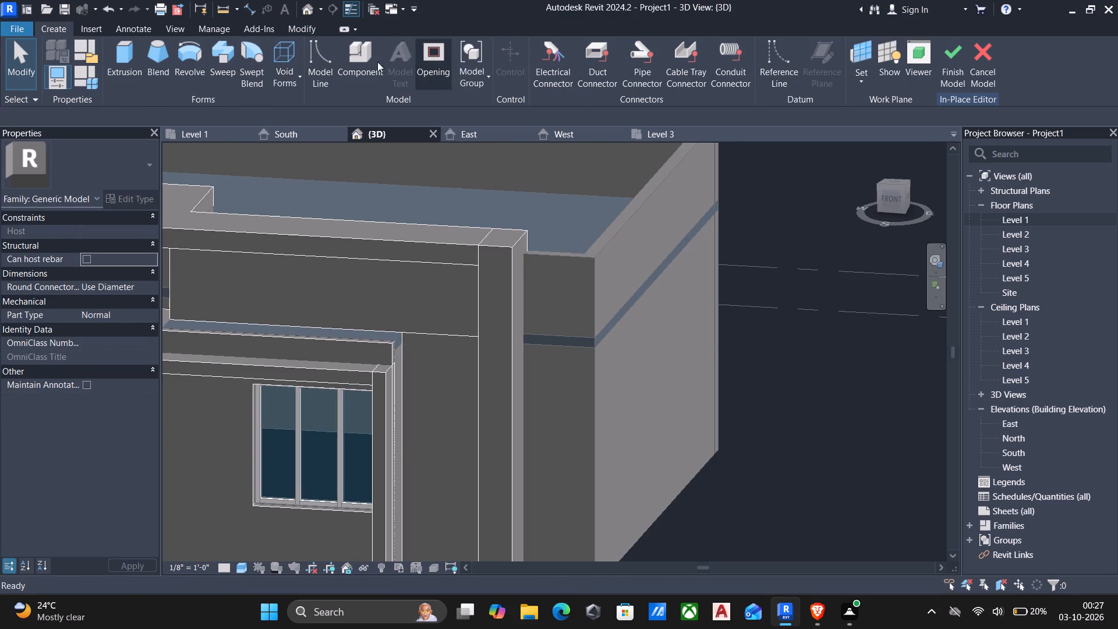
{"action": "left_click", "coordinate": [122, 51]}
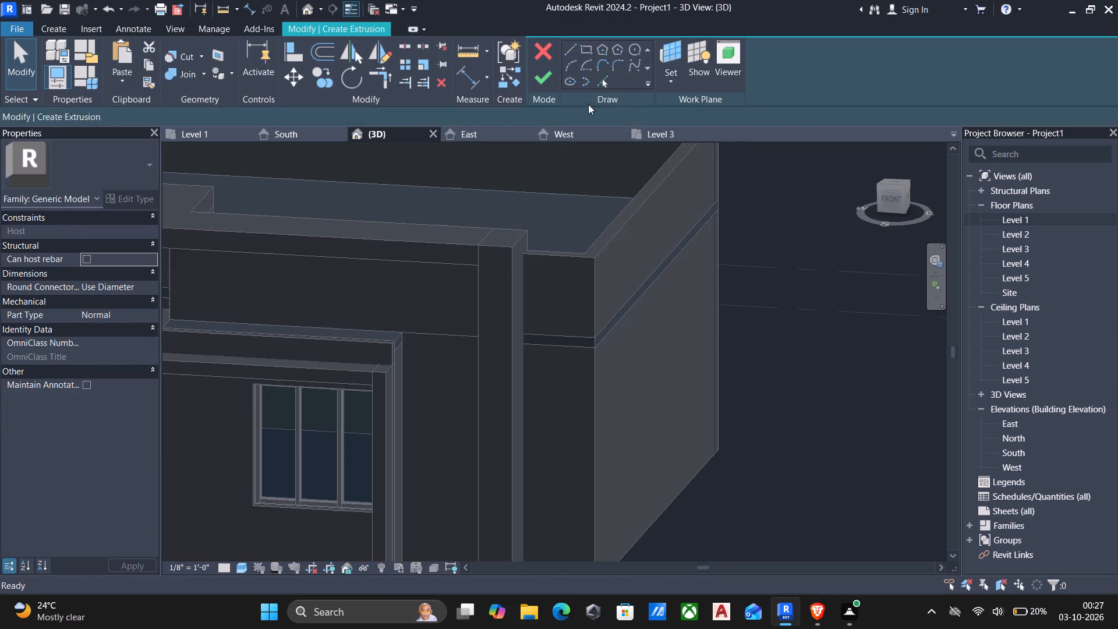
{"action": "left_click", "coordinate": [671, 80]}
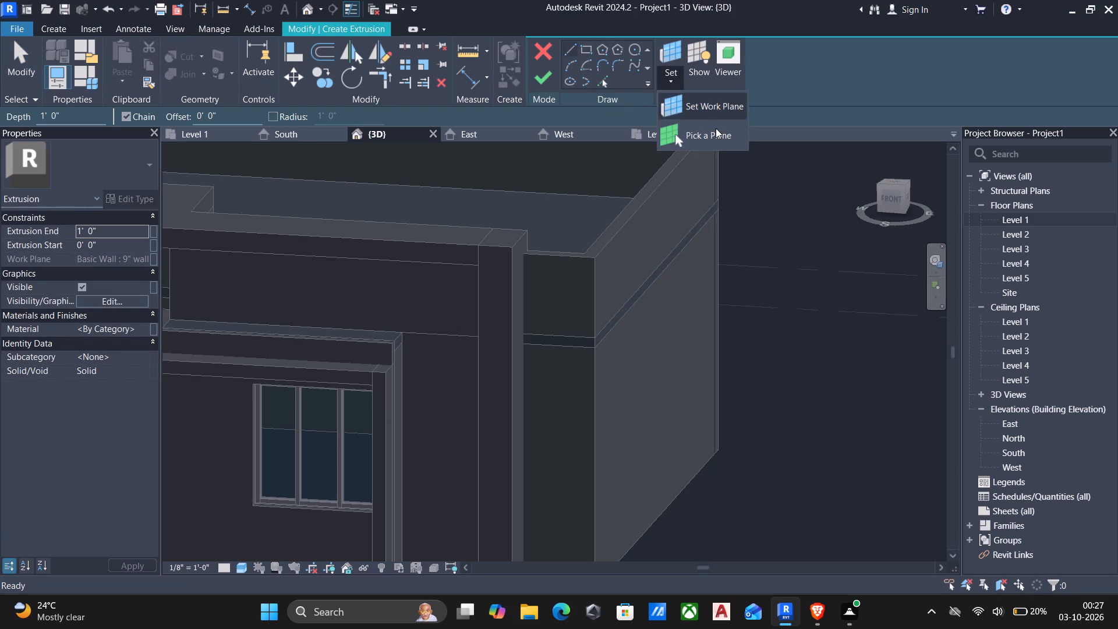
{"action": "left_click", "coordinate": [717, 129]}
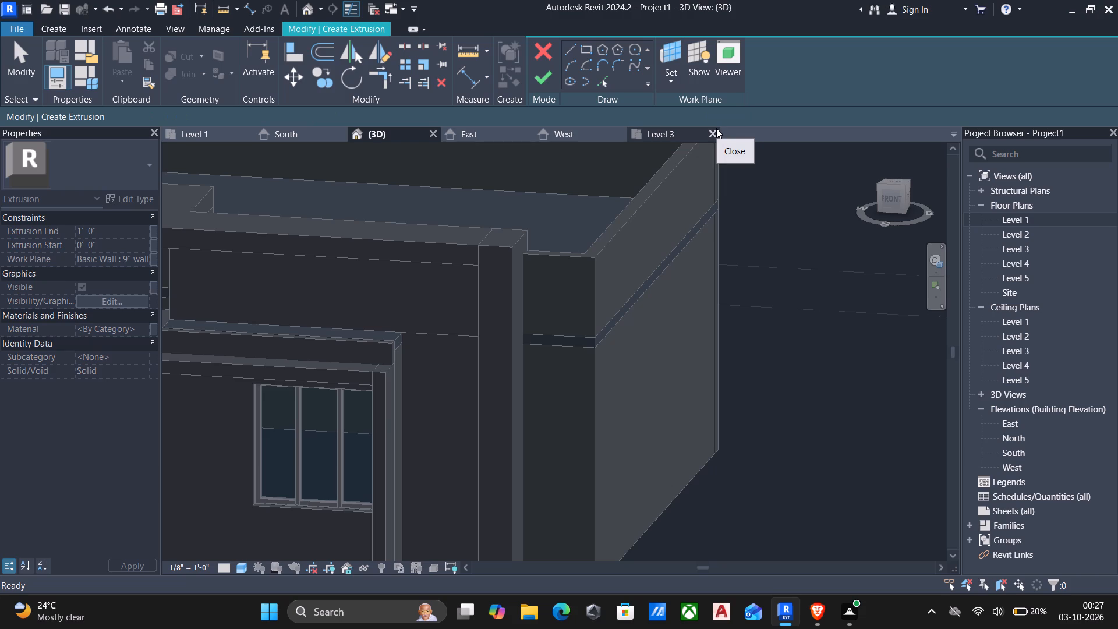
{"action": "left_click", "coordinate": [588, 262]}
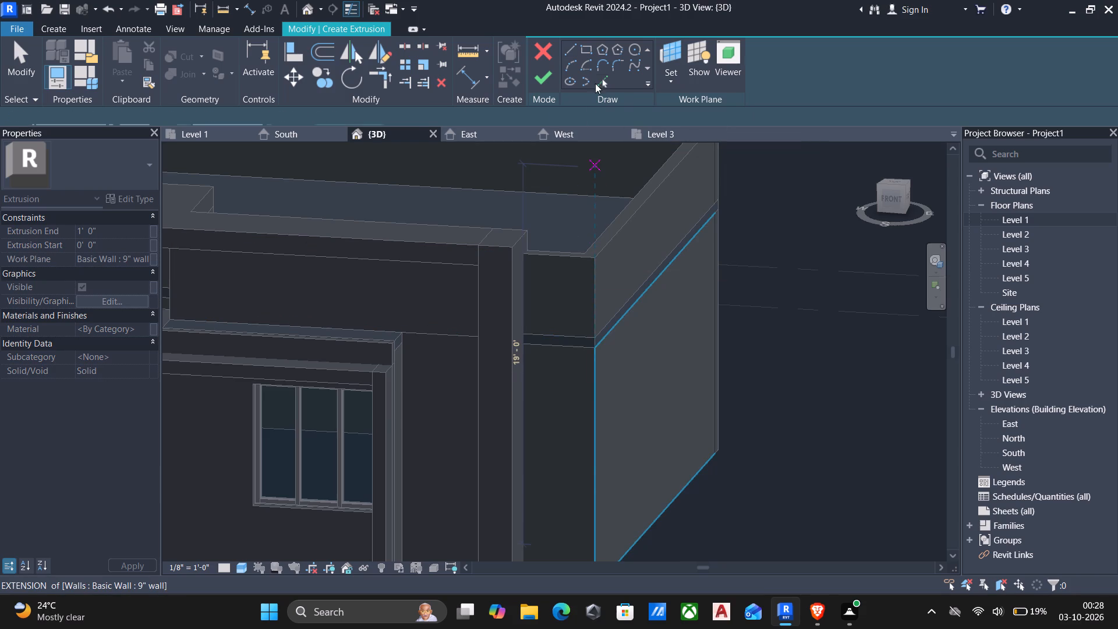
{"action": "left_click", "coordinate": [584, 48]}
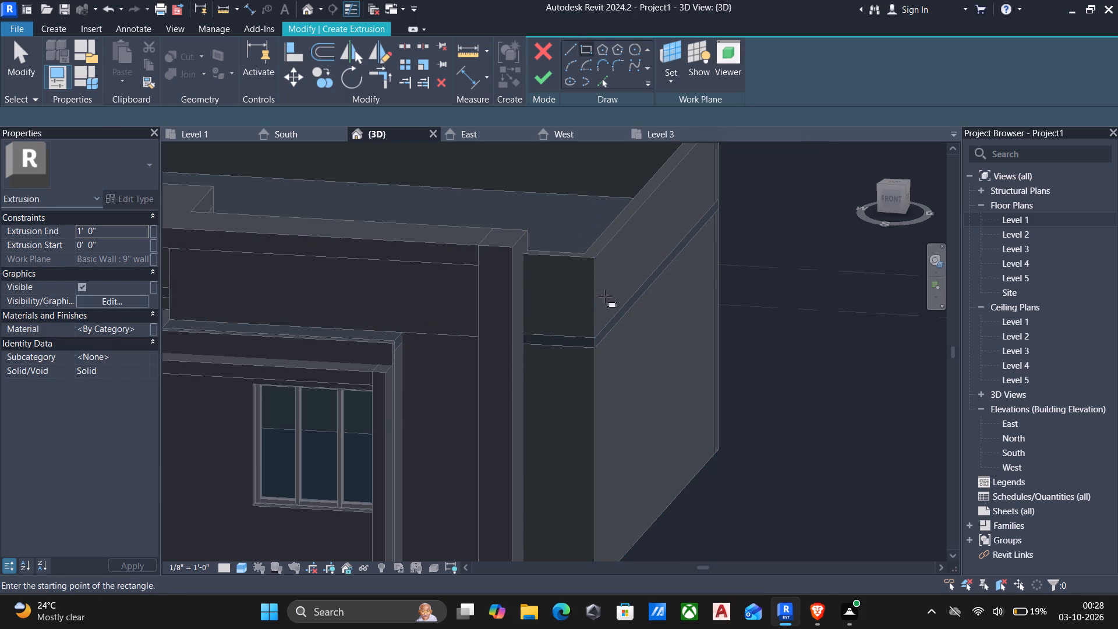
{"action": "left_click", "coordinate": [596, 258]}
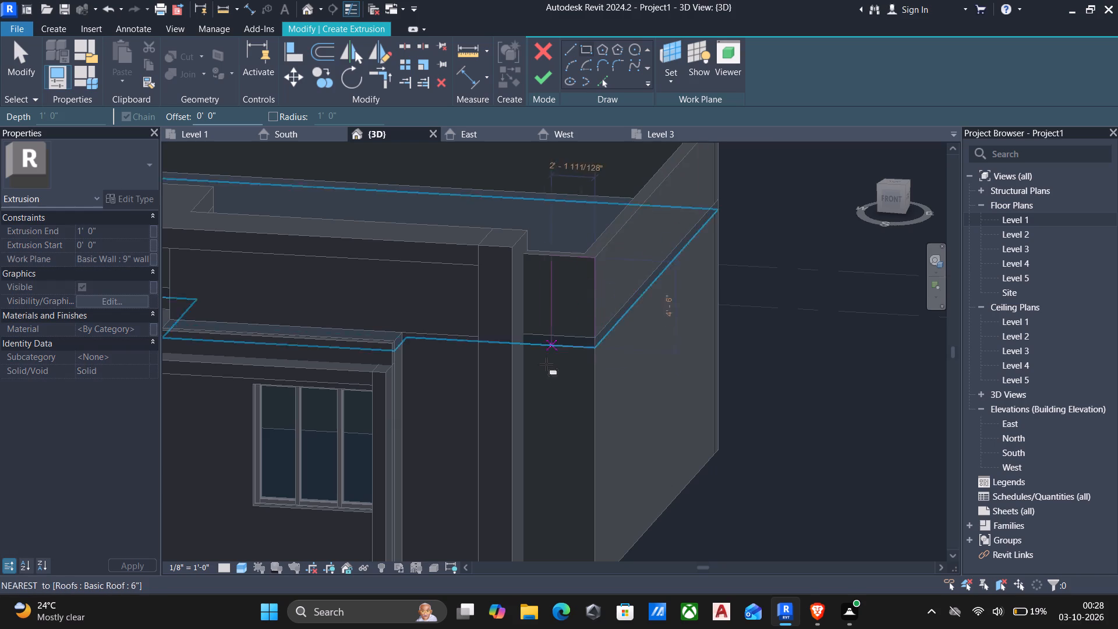
{"action": "middle_click_drag", "start_coordinate": [553, 398], "coordinate": [578, 290]}
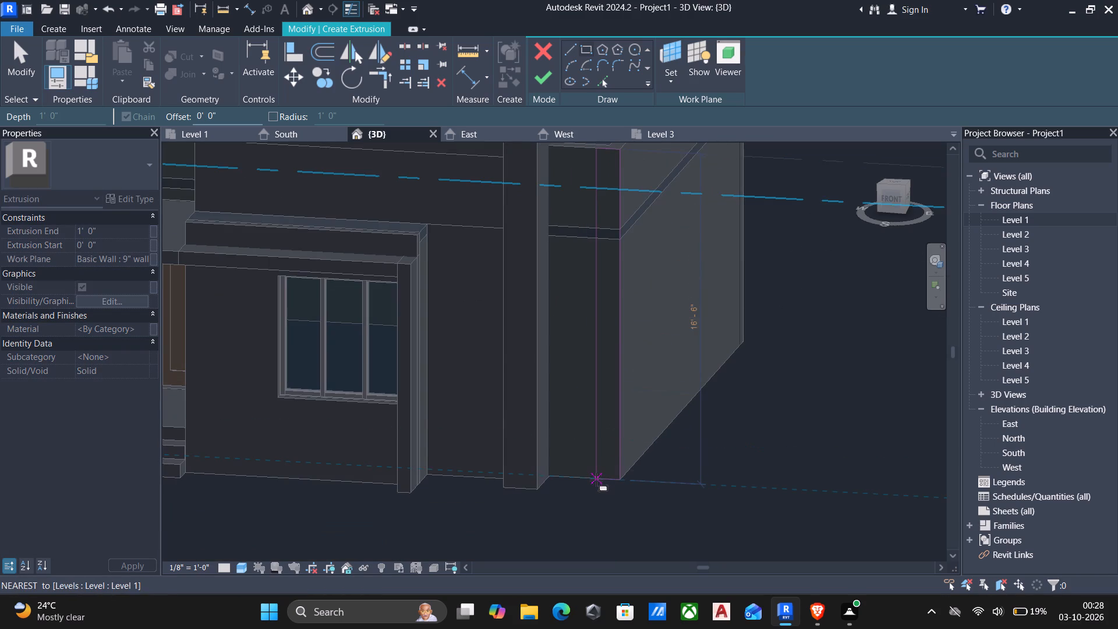
{"action": "left_click", "coordinate": [596, 480]}
{"action": "key", "text": "Escape"}
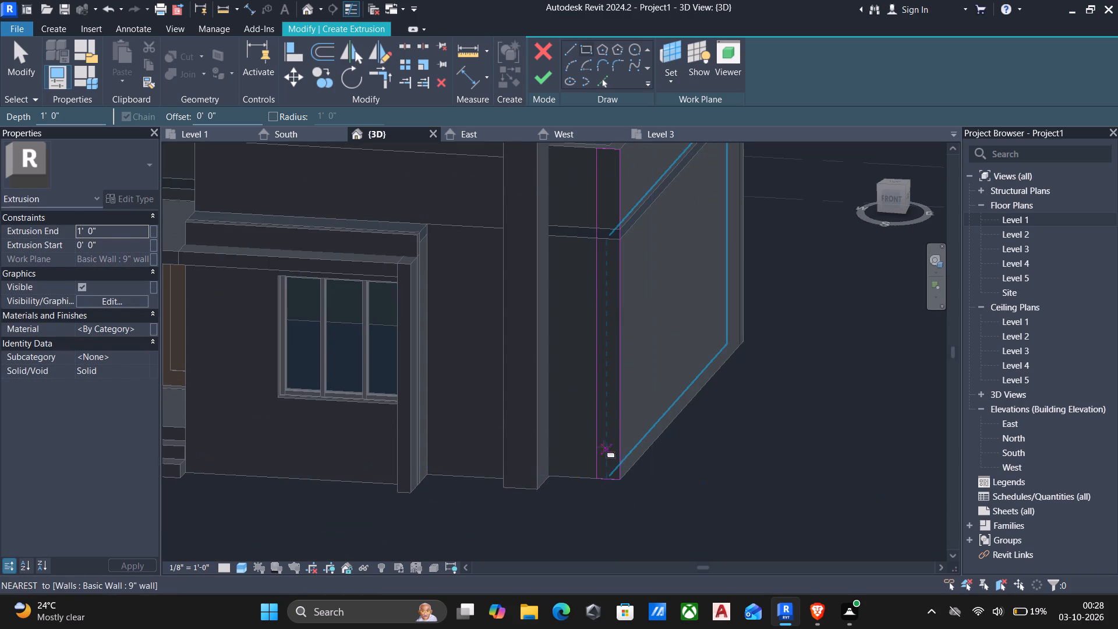
{"action": "key", "text": "Escape"}
Set the corner rectangle's width to 1'-0" and complete the 1'-0" deep column extrusion.
{"action": "left_click", "coordinate": [596, 299]}
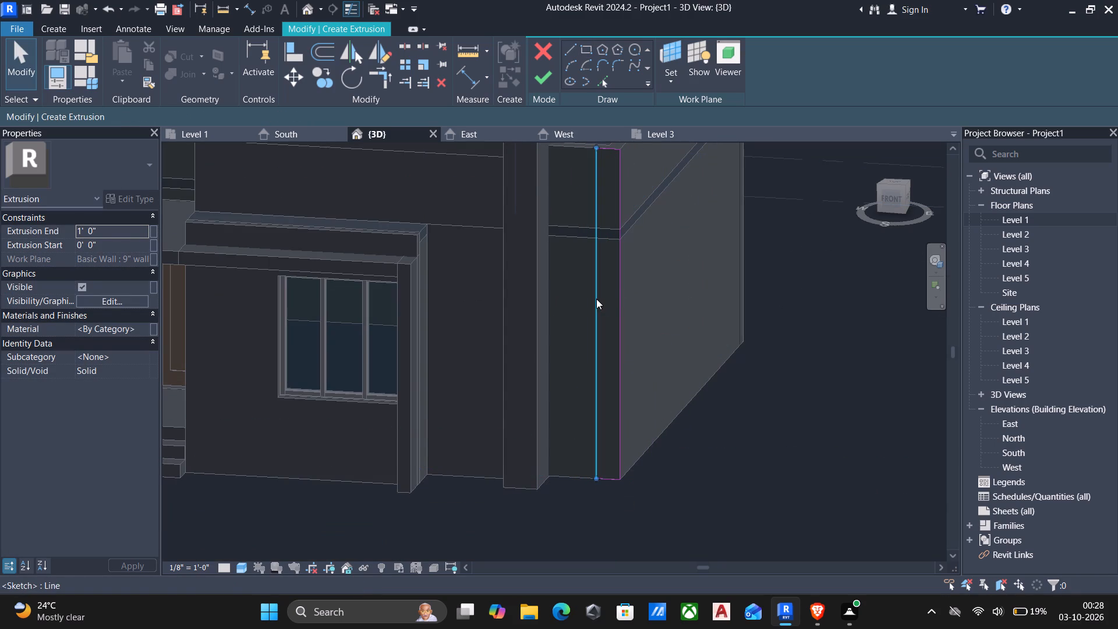
{"action": "scroll", "coordinate": [589, 247], "scroll_direction": "down", "scroll_amount": 2}
{"action": "middle_click_drag", "start_coordinate": [589, 249], "coordinate": [563, 342]}
{"action": "scroll", "coordinate": [579, 234], "scroll_direction": "up", "scroll_amount": 7}
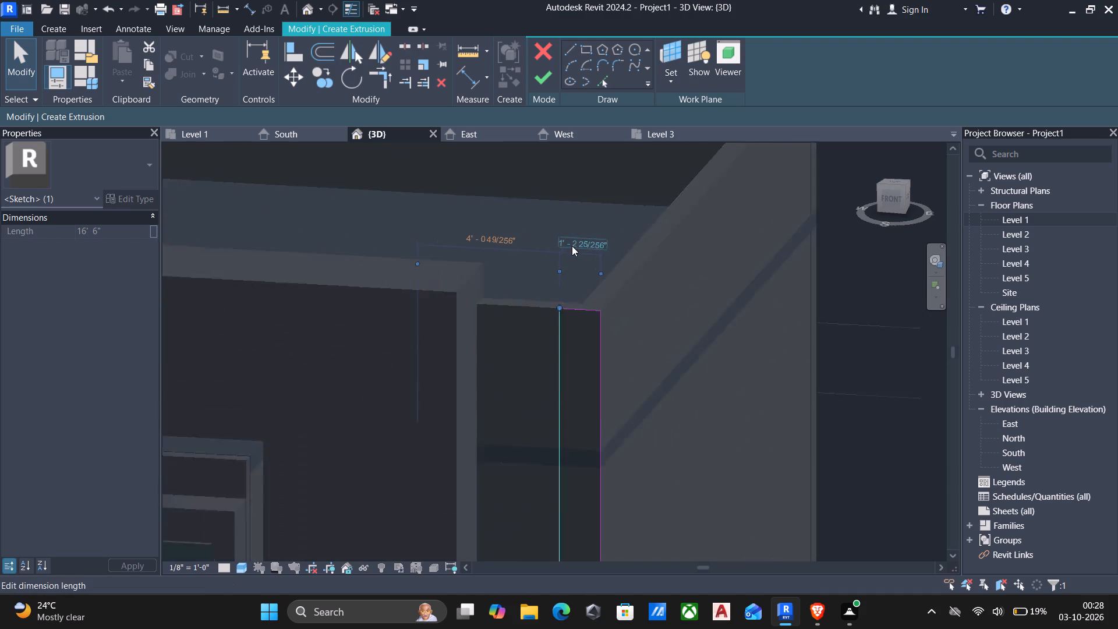
{"action": "scroll", "coordinate": [572, 246], "scroll_direction": "up", "scroll_amount": 2}
{"action": "left_click", "coordinate": [583, 245]}
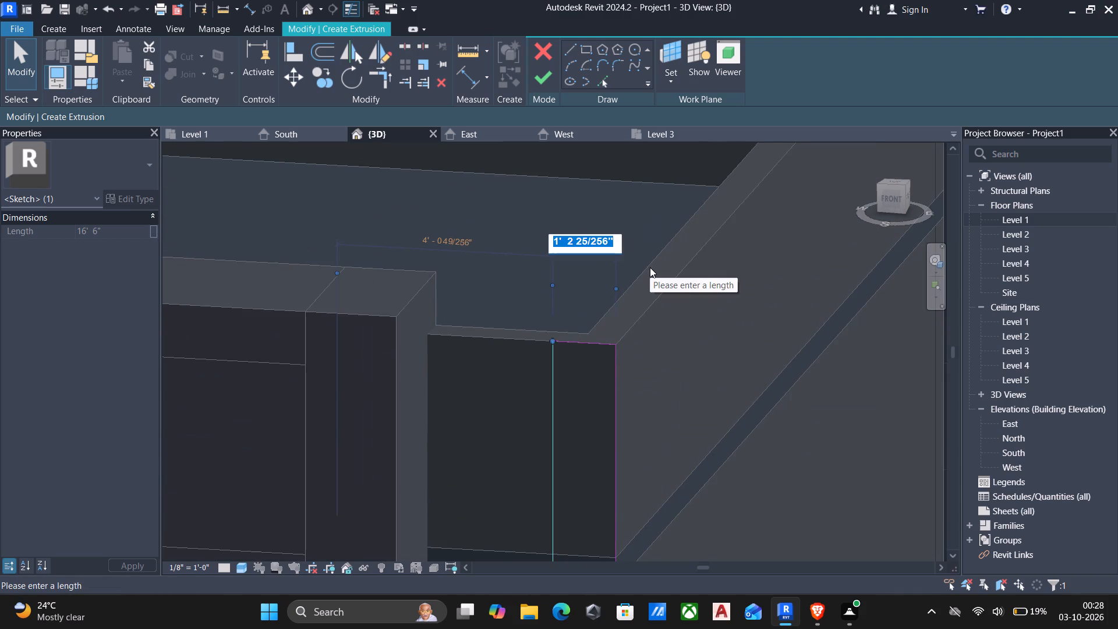
{"action": "type", "text": "1'"}
{"action": "key", "text": "Return"}
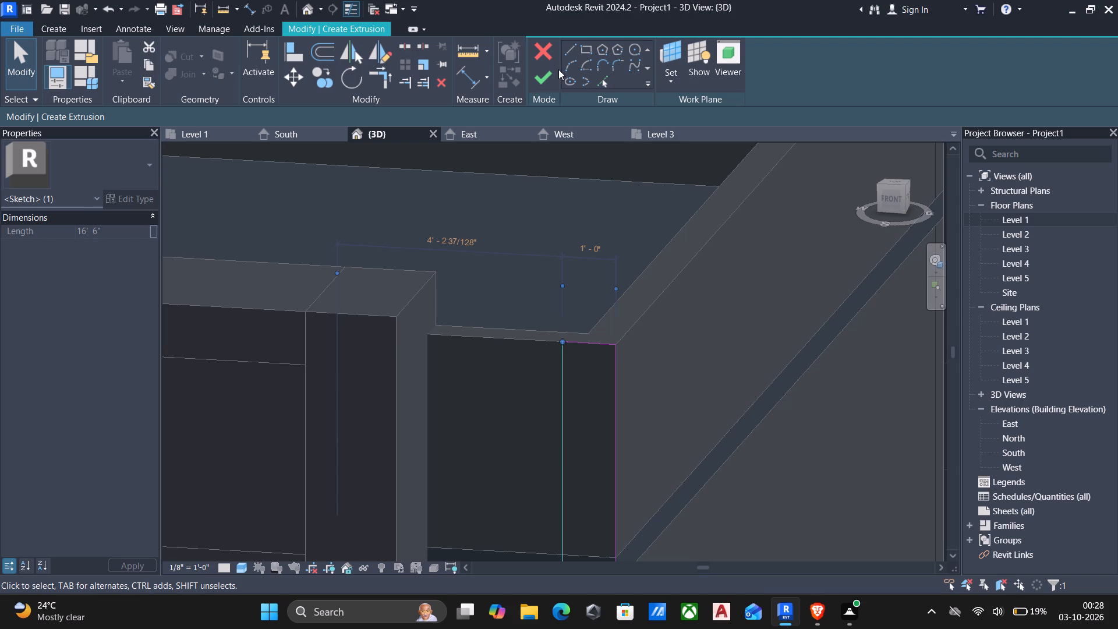
{"action": "left_click", "coordinate": [539, 73]}
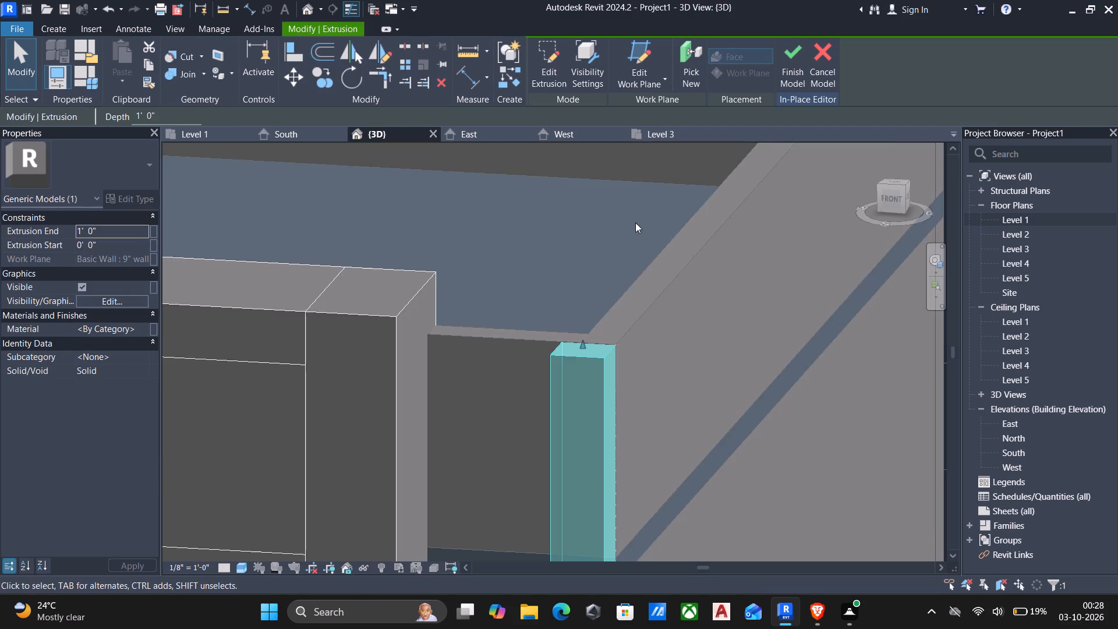
Stretch the new corner column upward, align its top with the adjacent column's top, and finish the model.
{"action": "scroll", "coordinate": [640, 242], "scroll_direction": "down", "scroll_amount": 5}
{"action": "middle_click_drag", "start_coordinate": [663, 300], "coordinate": [679, 260]}
{"action": "scroll", "coordinate": [679, 259], "scroll_direction": "up", "scroll_amount": 1}
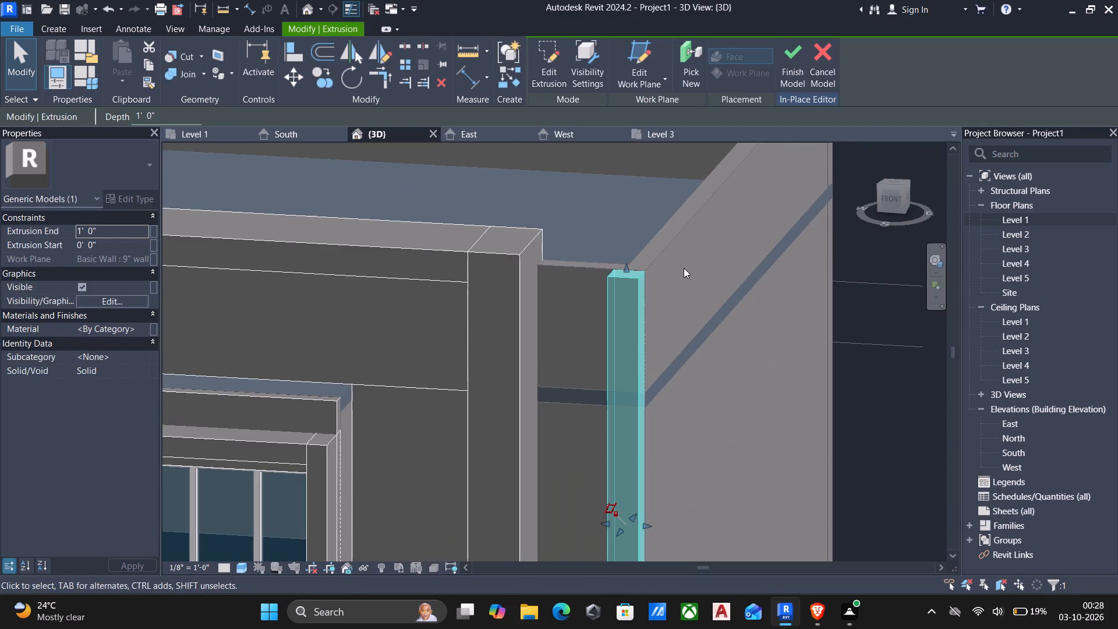
{"action": "left_click_drag", "start_coordinate": [628, 262], "coordinate": [631, 234]}
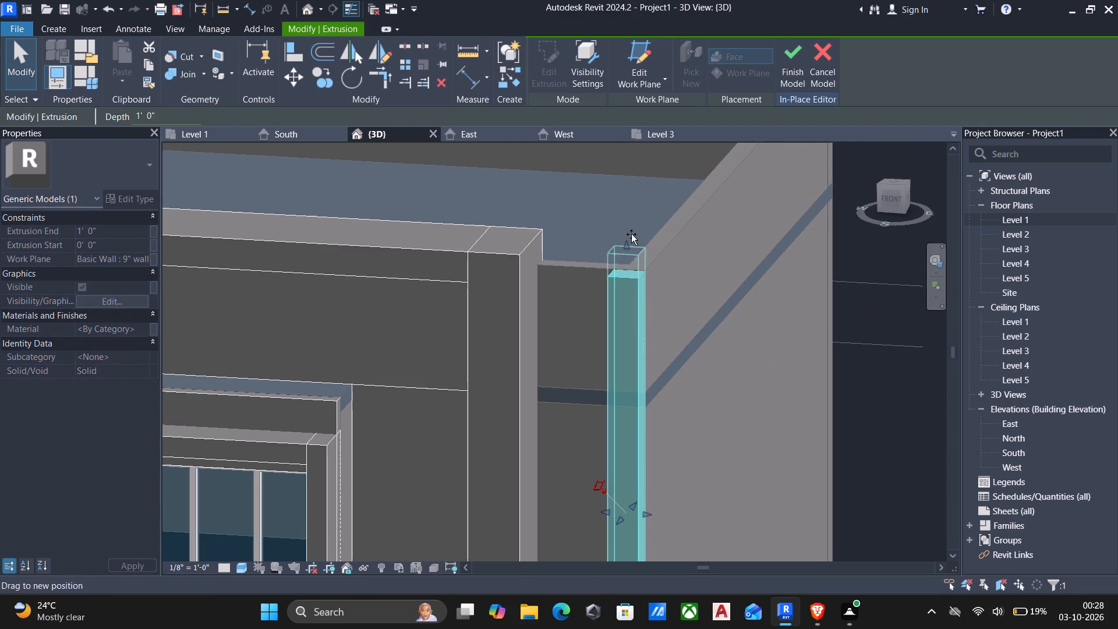
{"action": "left_click_drag", "start_coordinate": [631, 234], "coordinate": [627, 239]}
{"action": "key", "text": "Escape"}
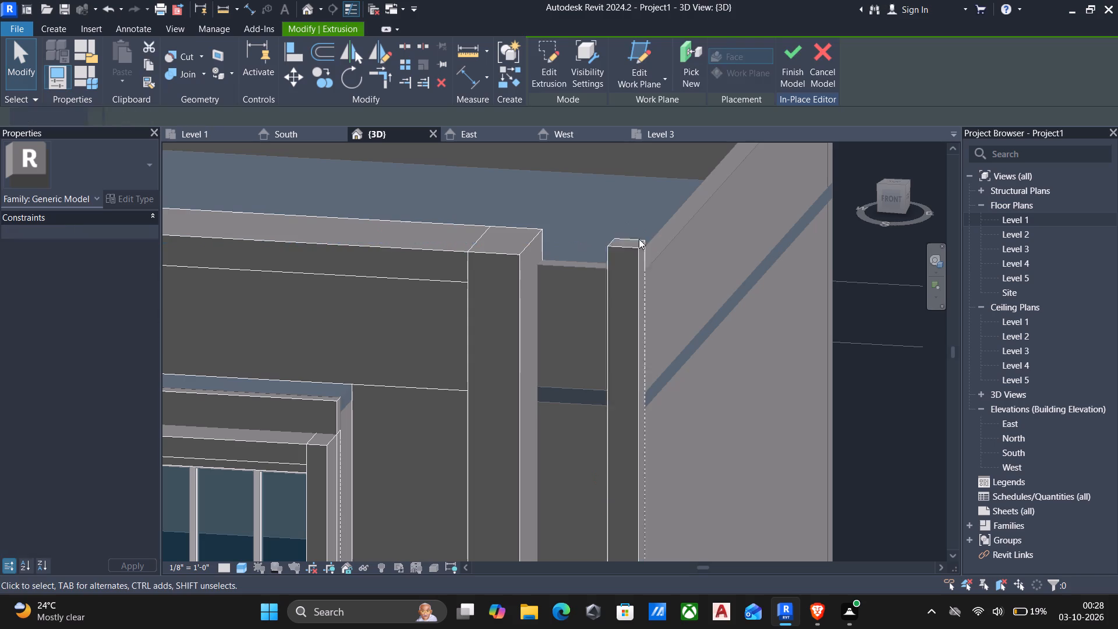
{"action": "key", "text": "a"}
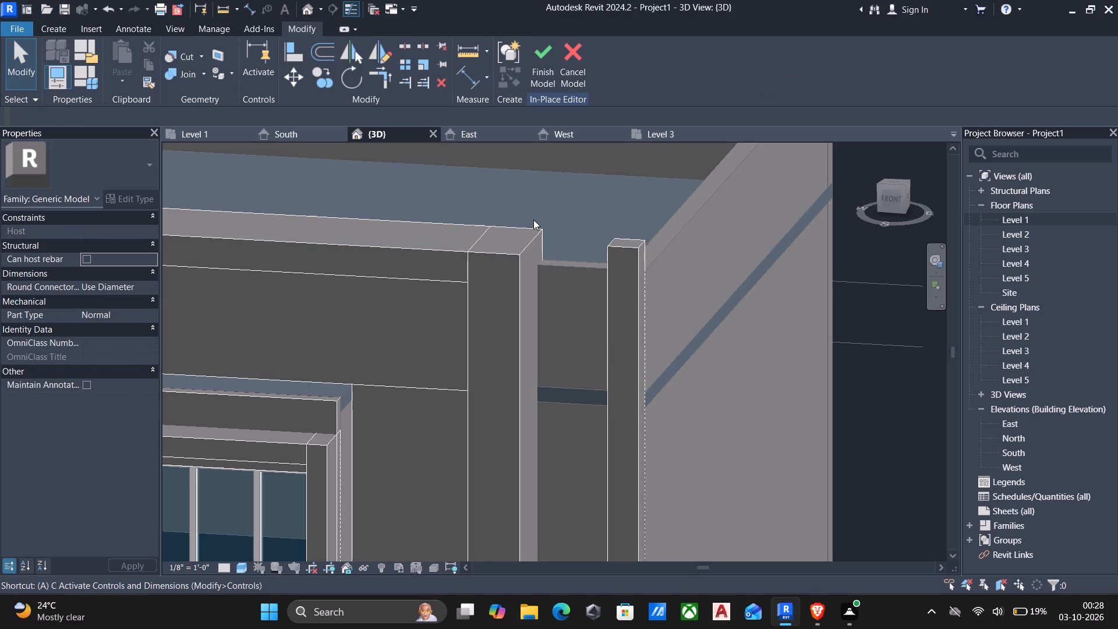
{"action": "key", "text": "l"}
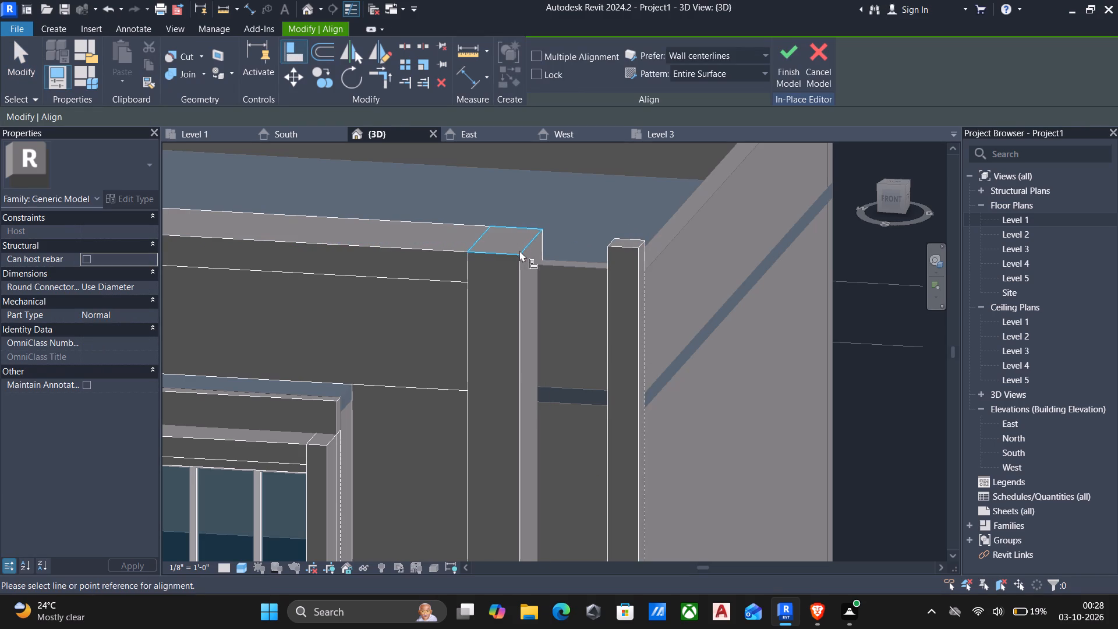
{"action": "left_click", "coordinate": [519, 251]}
{"action": "left_click", "coordinate": [618, 247]}
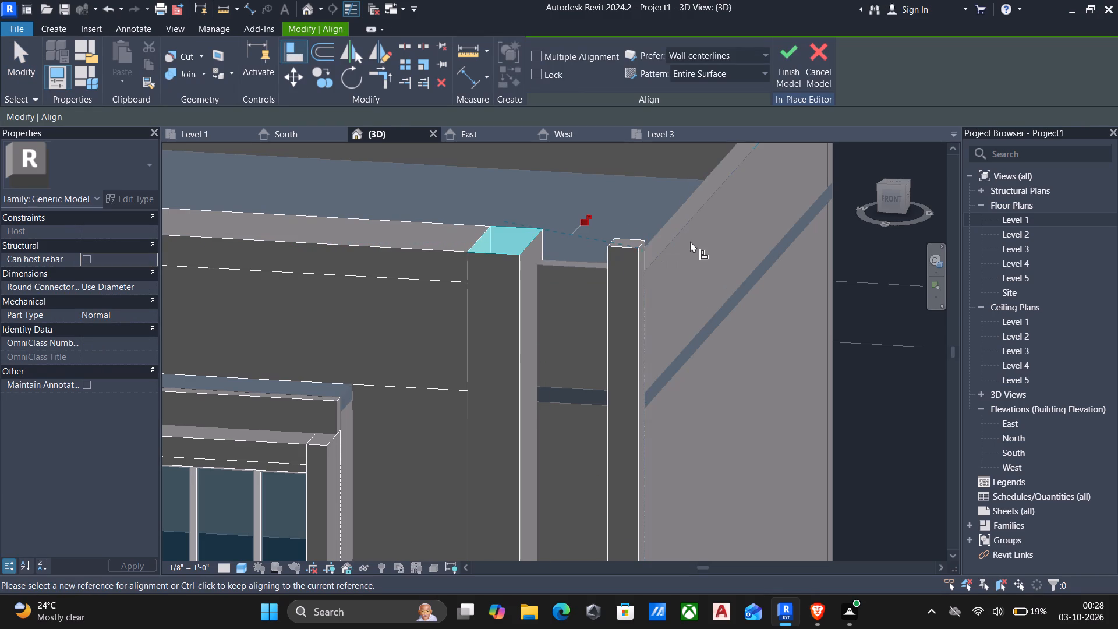
{"action": "key", "text": "Escape"}
{"action": "left_click", "coordinate": [786, 51]}
Cut a rectangular wall opening about 4'-0" high in the front parapet wall between the two east columns.
{"action": "scroll", "coordinate": [760, 203], "scroll_direction": "down", "scroll_amount": 3}
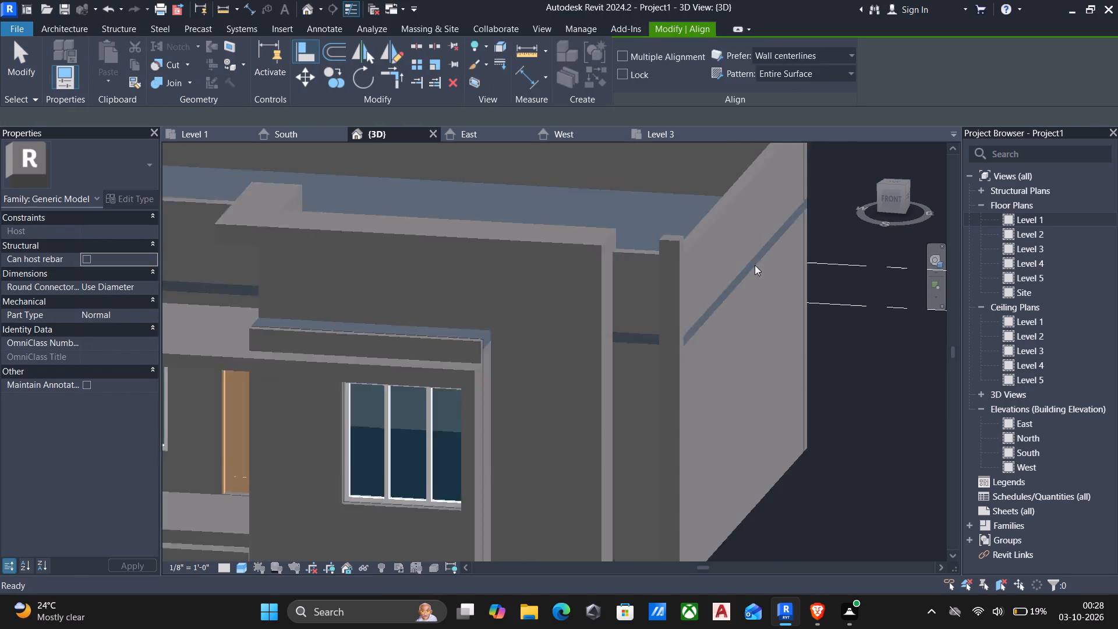
{"action": "scroll", "coordinate": [755, 265], "scroll_direction": "down", "scroll_amount": 2}
{"action": "middle_click_drag", "start_coordinate": [755, 270], "coordinate": [634, 315], "text": "shift"}
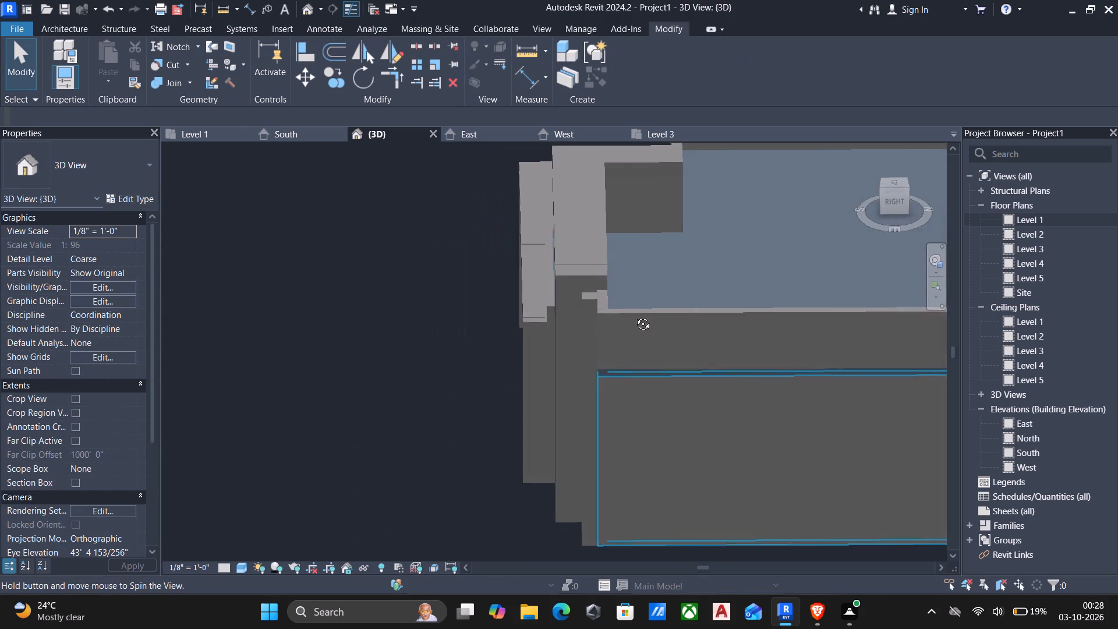
{"action": "middle_click_drag", "start_coordinate": [634, 315], "coordinate": [796, 288], "text": "shift"}
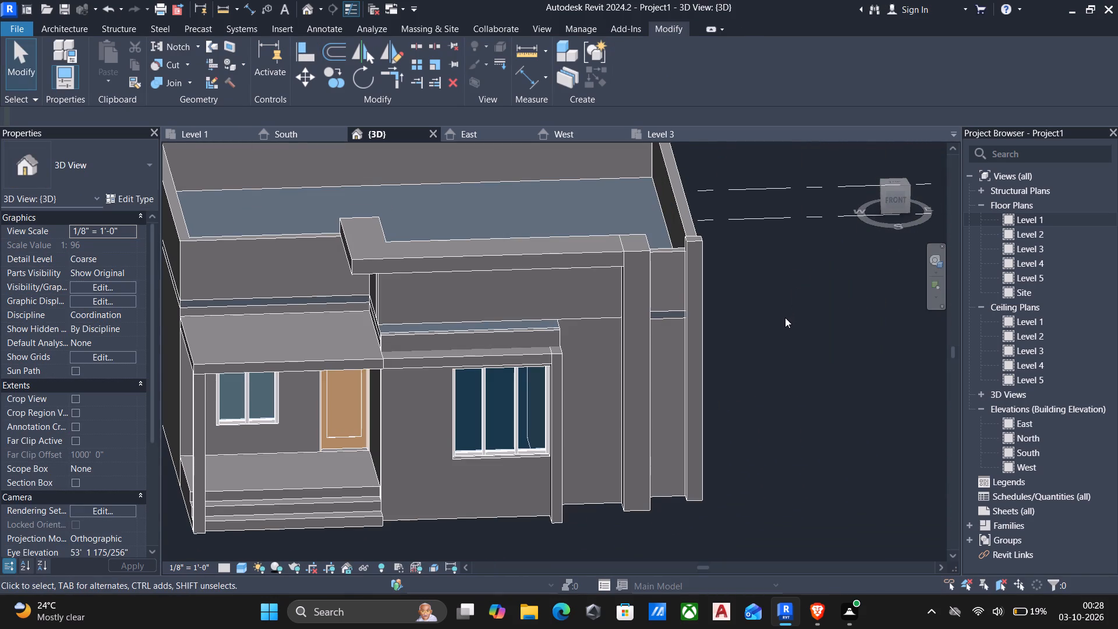
{"action": "middle_click_drag", "start_coordinate": [782, 318], "coordinate": [726, 322], "text": "shift"}
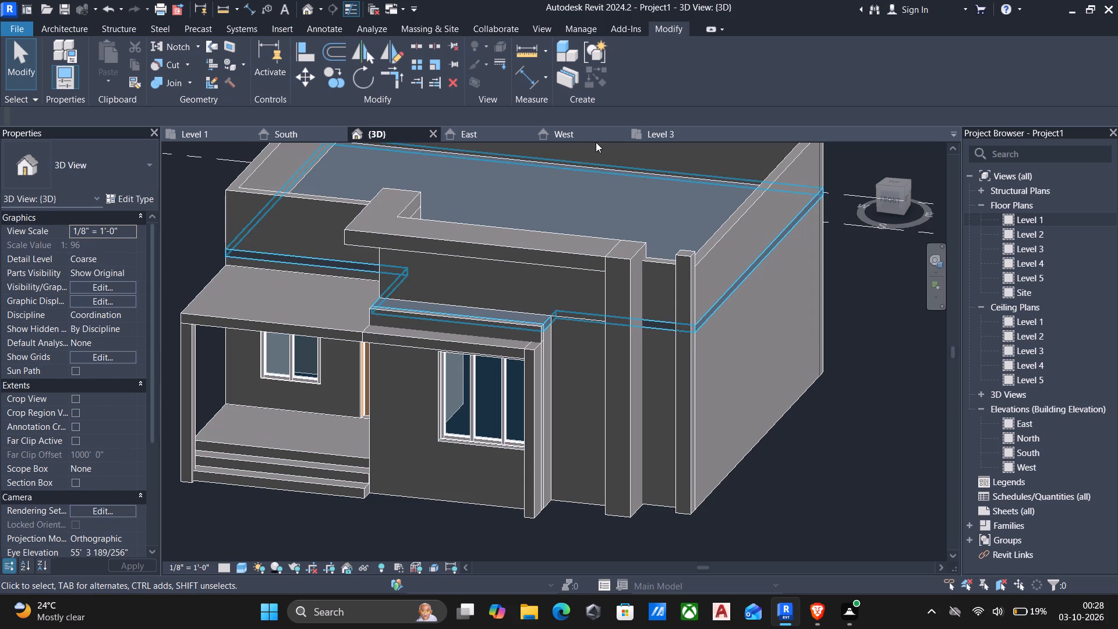
{"action": "left_click", "coordinate": [660, 265]}
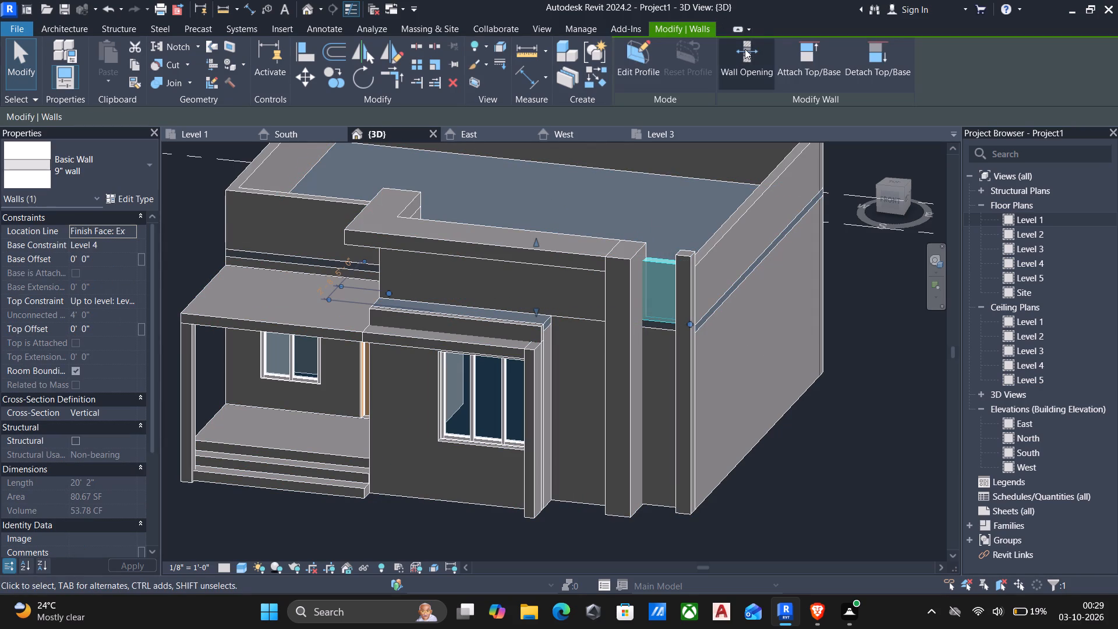
{"action": "left_click", "coordinate": [745, 50]}
{"action": "scroll", "coordinate": [657, 264], "scroll_direction": "up", "scroll_amount": 5}
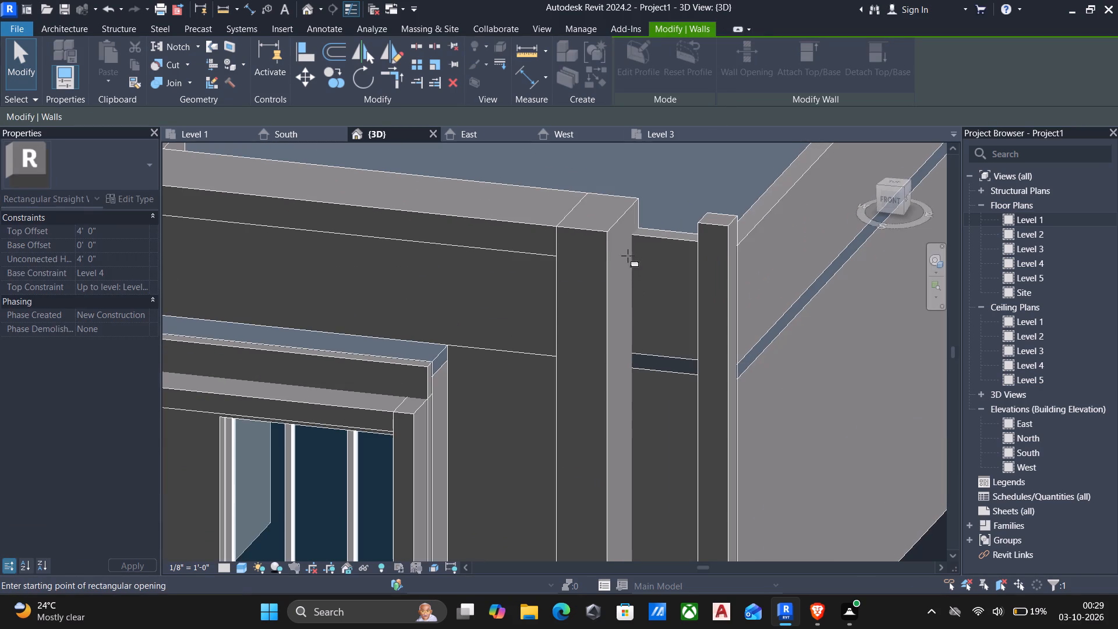
{"action": "left_click", "coordinate": [627, 232]}
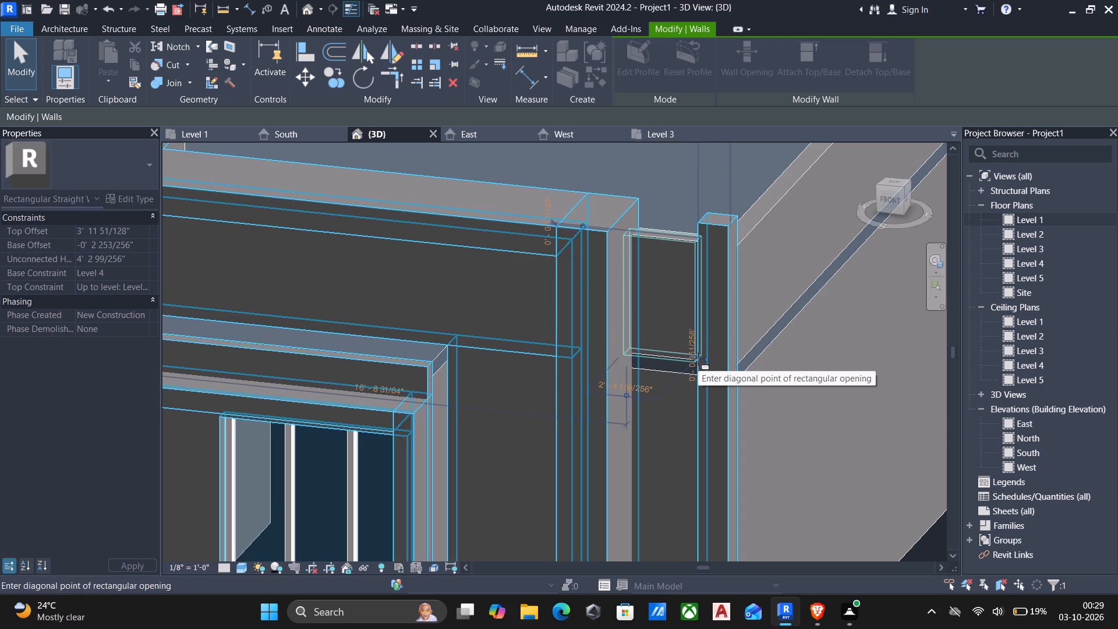
{"action": "scroll", "coordinate": [698, 359], "scroll_direction": "up", "scroll_amount": 4}
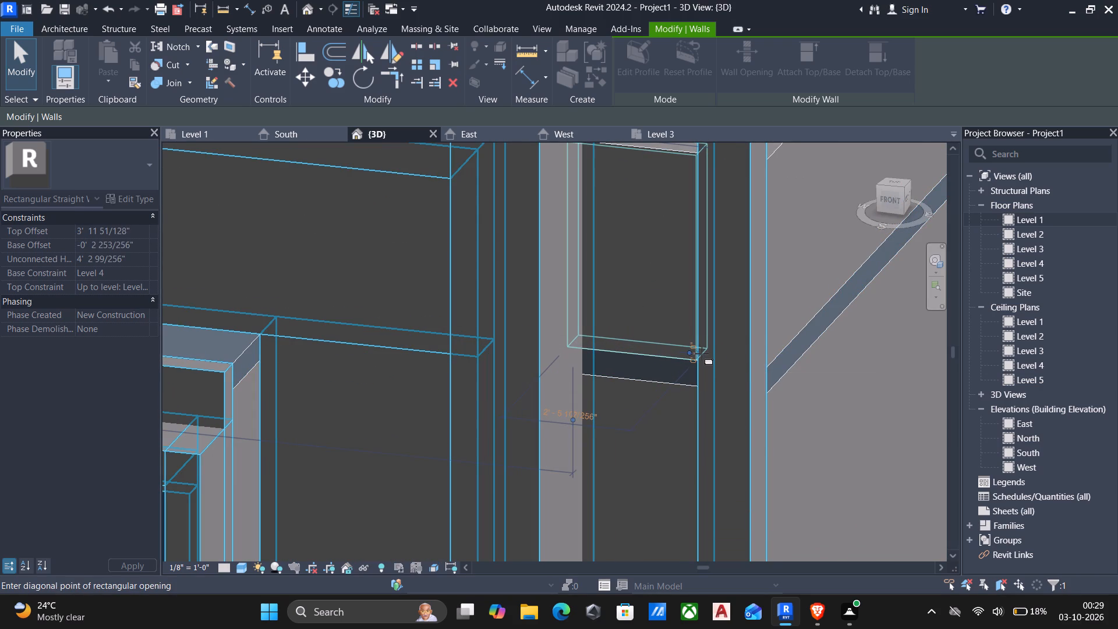
{"action": "left_click", "coordinate": [702, 354]}
{"action": "scroll", "coordinate": [664, 264], "scroll_direction": "up", "scroll_amount": 3}
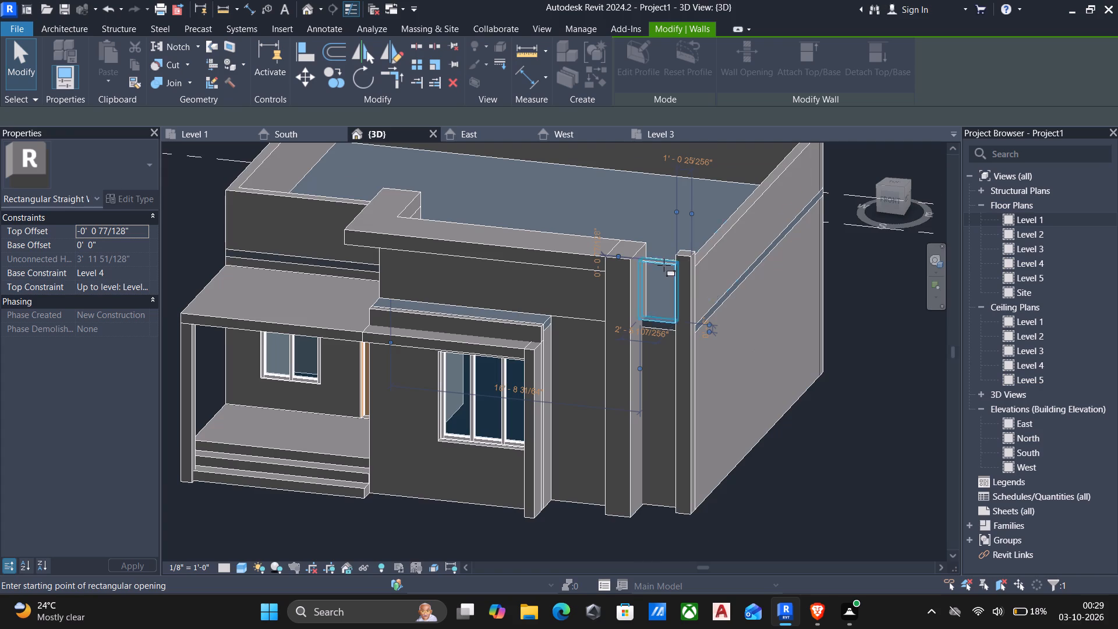
Raise the top edge of the parapet wall opening between the east columns to a top offset of 0'-9".
{"action": "scroll", "coordinate": [664, 265], "scroll_direction": "up", "scroll_amount": 2}
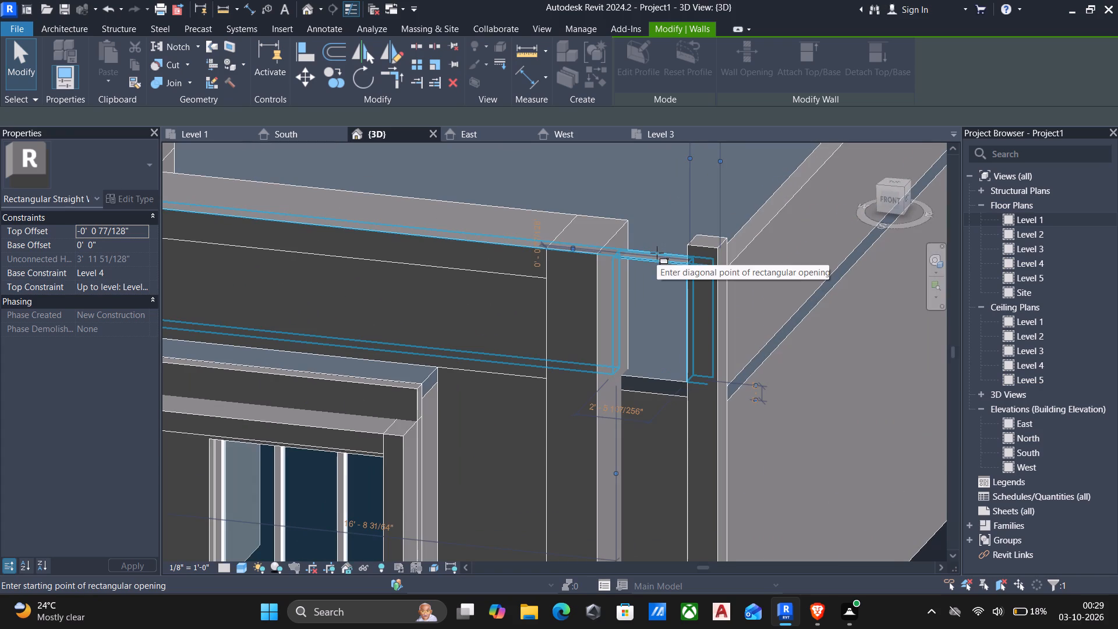
{"action": "key", "text": "Escape"}
{"action": "key", "text": "Escape"}
{"action": "left_click", "coordinate": [649, 260]}
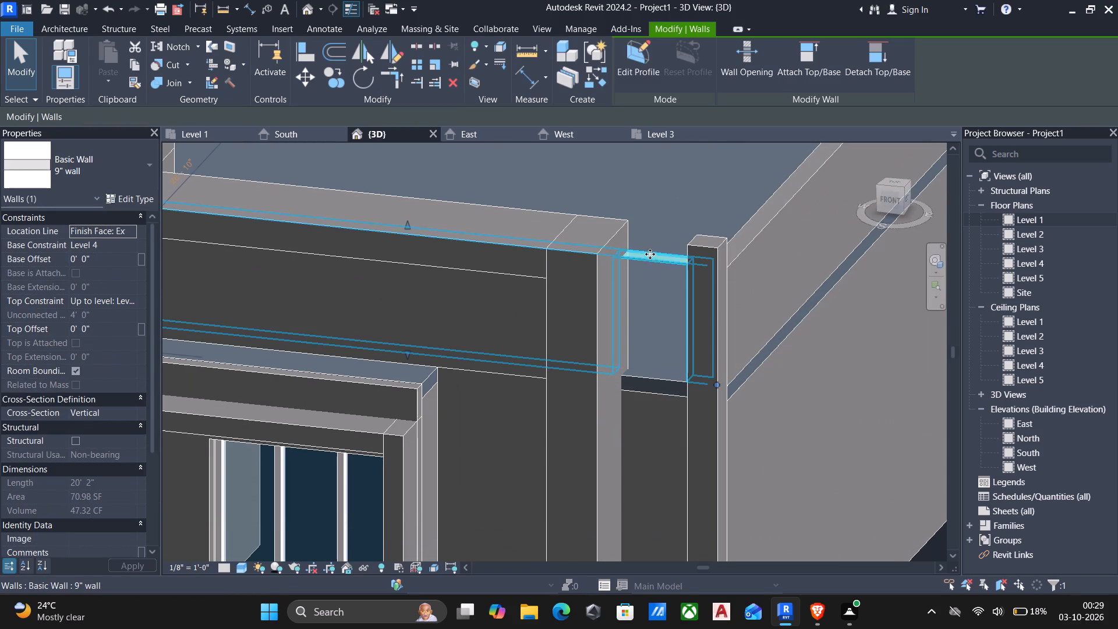
{"action": "key", "text": "Escape"}
{"action": "left_click", "coordinate": [653, 294]}
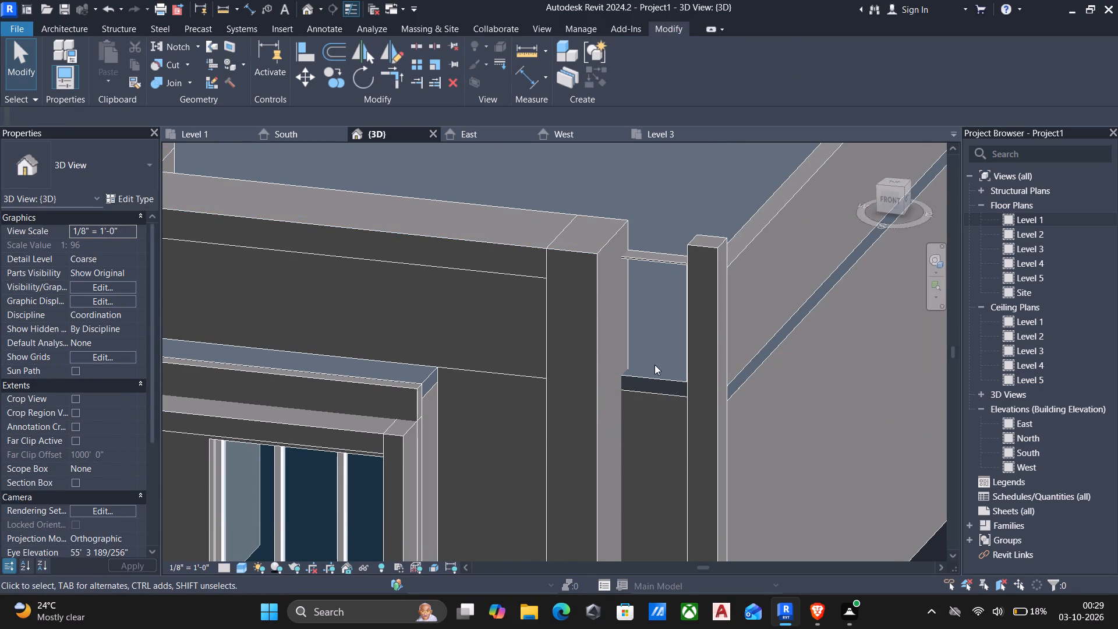
{"action": "left_click", "coordinate": [657, 374]}
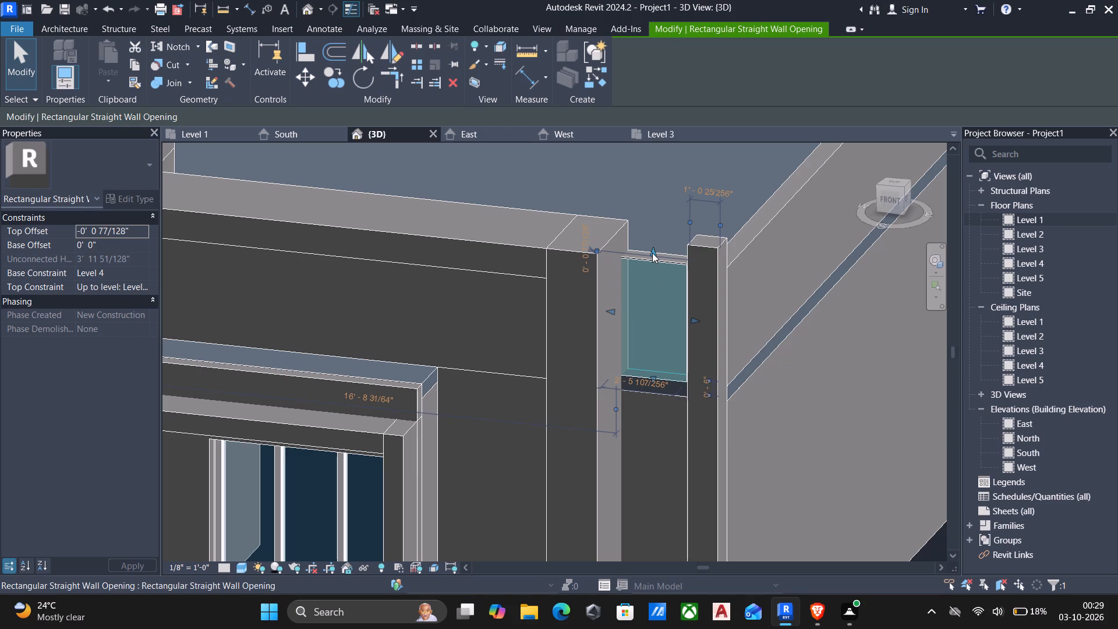
{"action": "left_click_drag", "start_coordinate": [652, 236], "coordinate": [652, 225]}
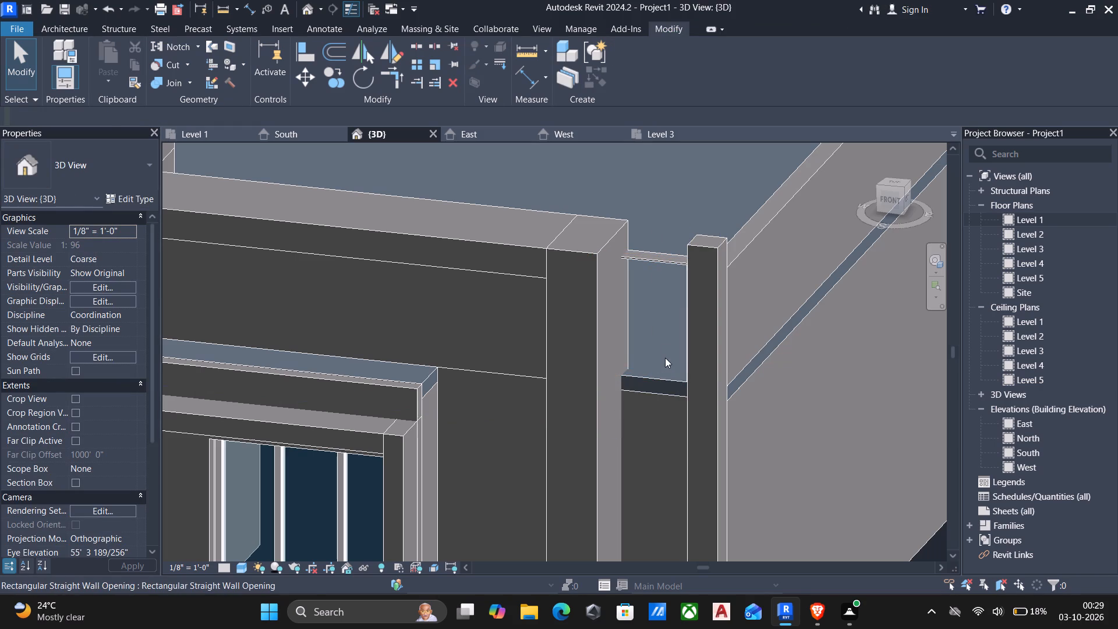
{"action": "left_click", "coordinate": [661, 374]}
{"action": "left_click_drag", "start_coordinate": [655, 254], "coordinate": [655, 243]}
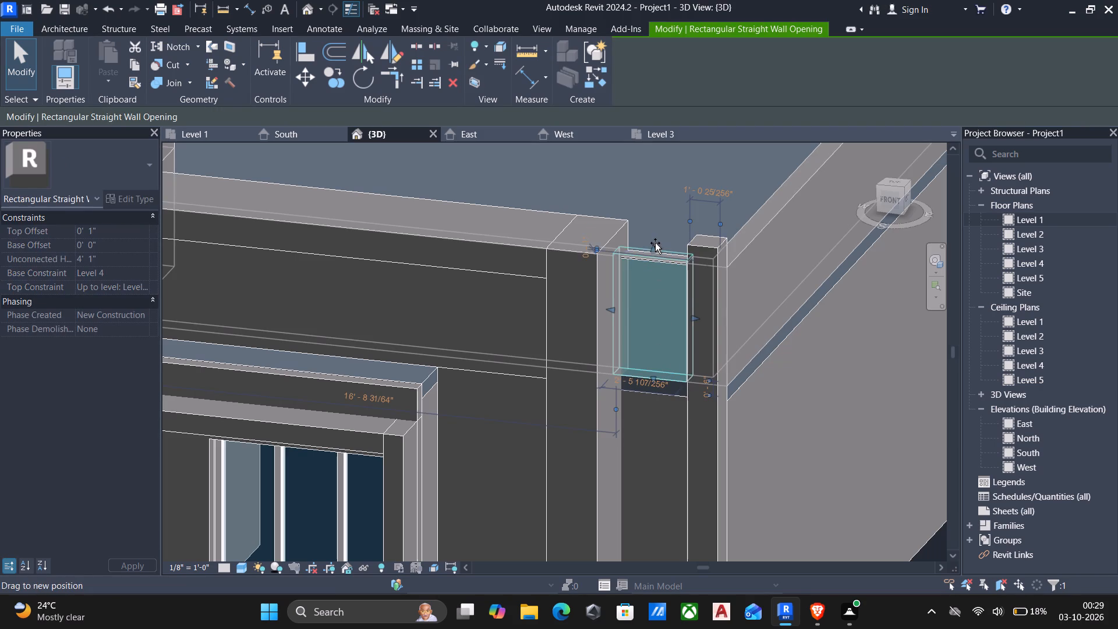
{"action": "left_click_drag", "start_coordinate": [655, 243], "coordinate": [655, 235]}
{"action": "key", "text": "Escape"}
{"action": "scroll", "coordinate": [673, 274], "scroll_direction": "down", "scroll_amount": 2}
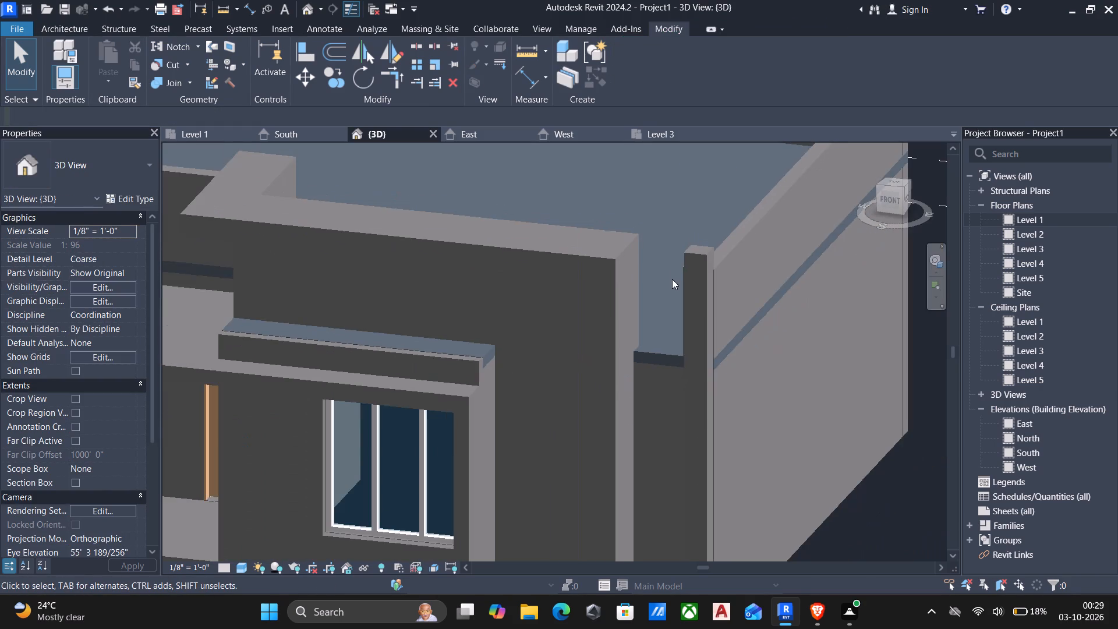
Widen the wall opening eastward until its side edge sits close to the corner column.
{"action": "middle_click_drag", "start_coordinate": [676, 275], "coordinate": [758, 259], "text": "shift"}
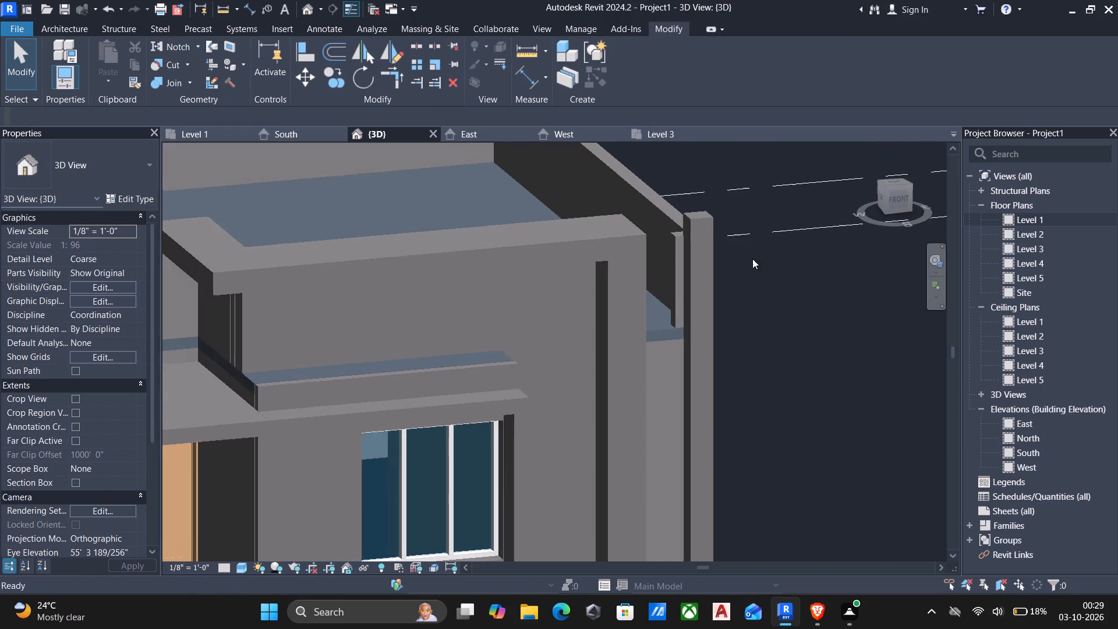
{"action": "scroll", "coordinate": [692, 266], "scroll_direction": "up", "scroll_amount": 4}
{"action": "left_click", "coordinate": [664, 276]}
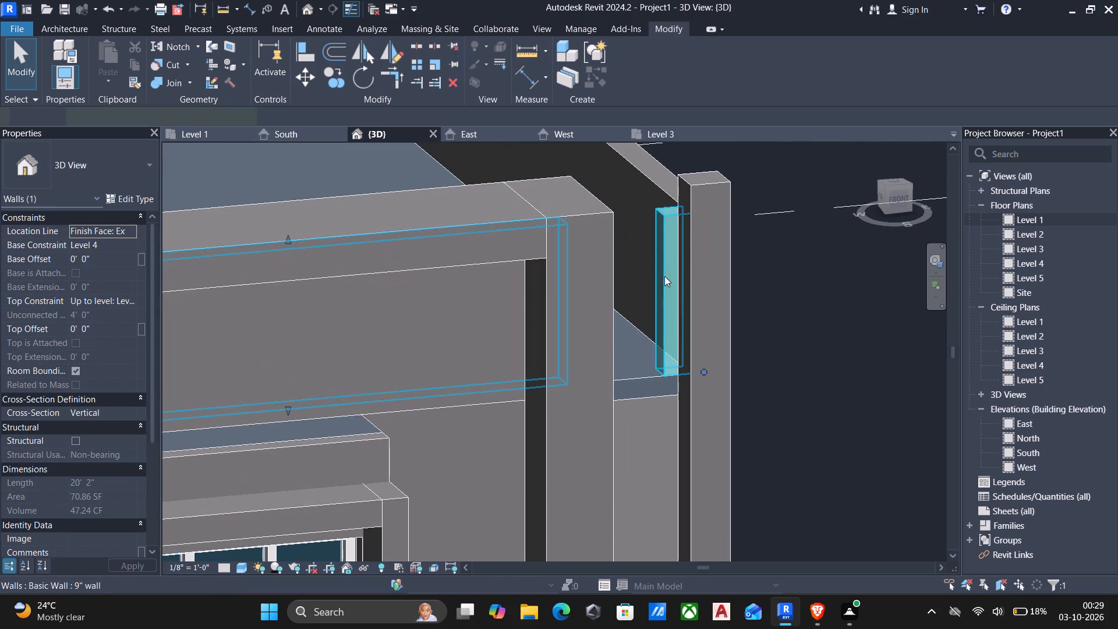
{"action": "left_click", "coordinate": [638, 365]}
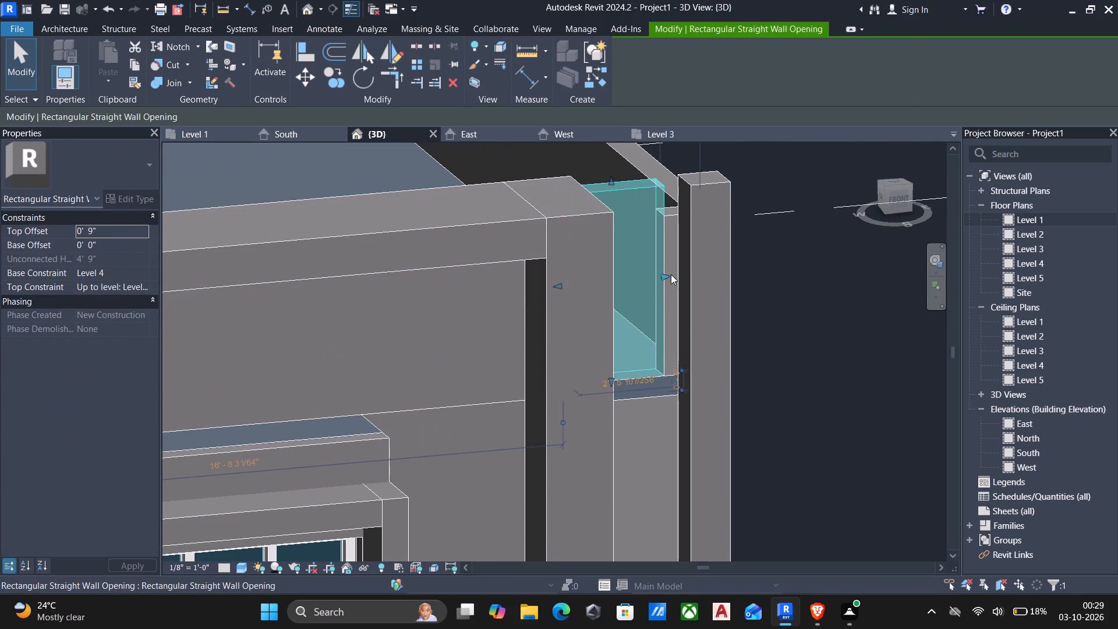
{"action": "left_click_drag", "start_coordinate": [669, 274], "coordinate": [682, 270]}
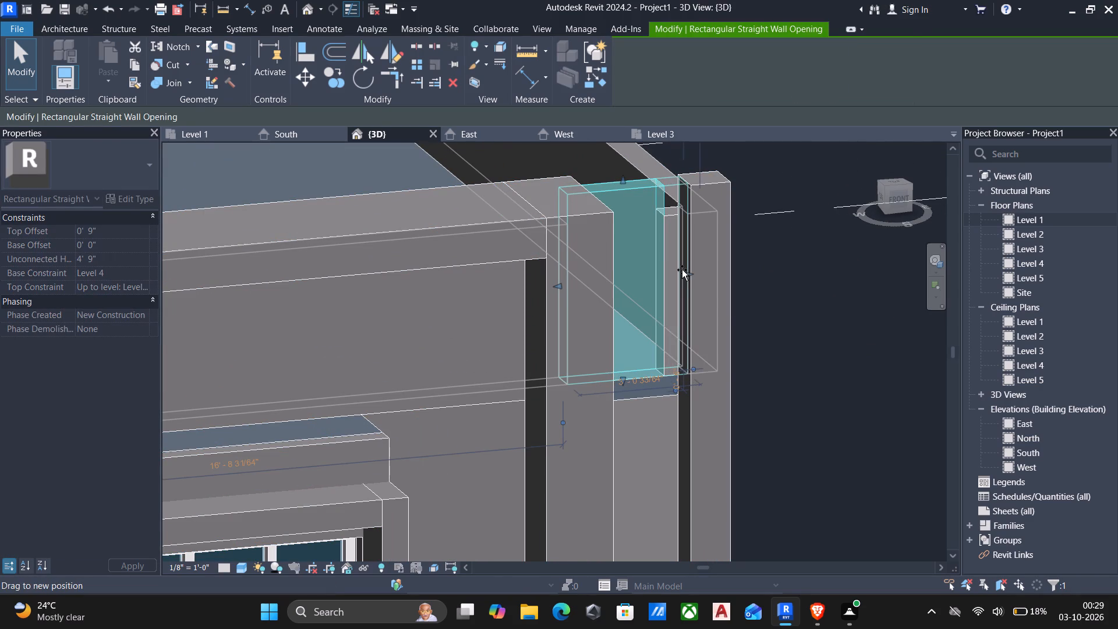
{"action": "left_click_drag", "start_coordinate": [682, 270], "coordinate": [687, 268]}
{"action": "key", "text": "Escape"}
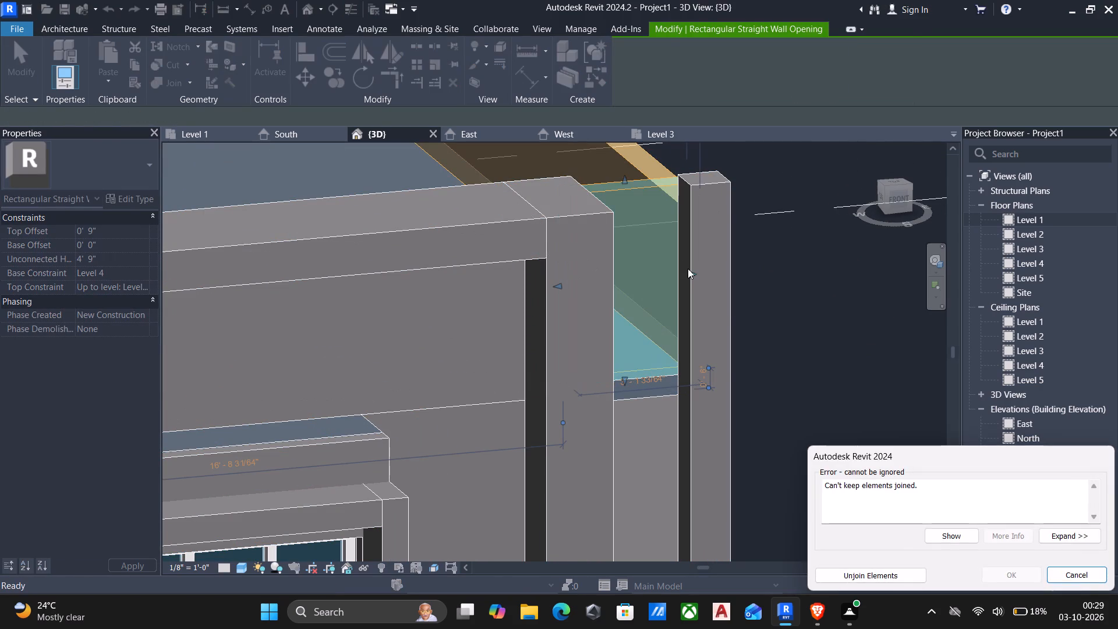
{"action": "left_click", "coordinate": [650, 310]}
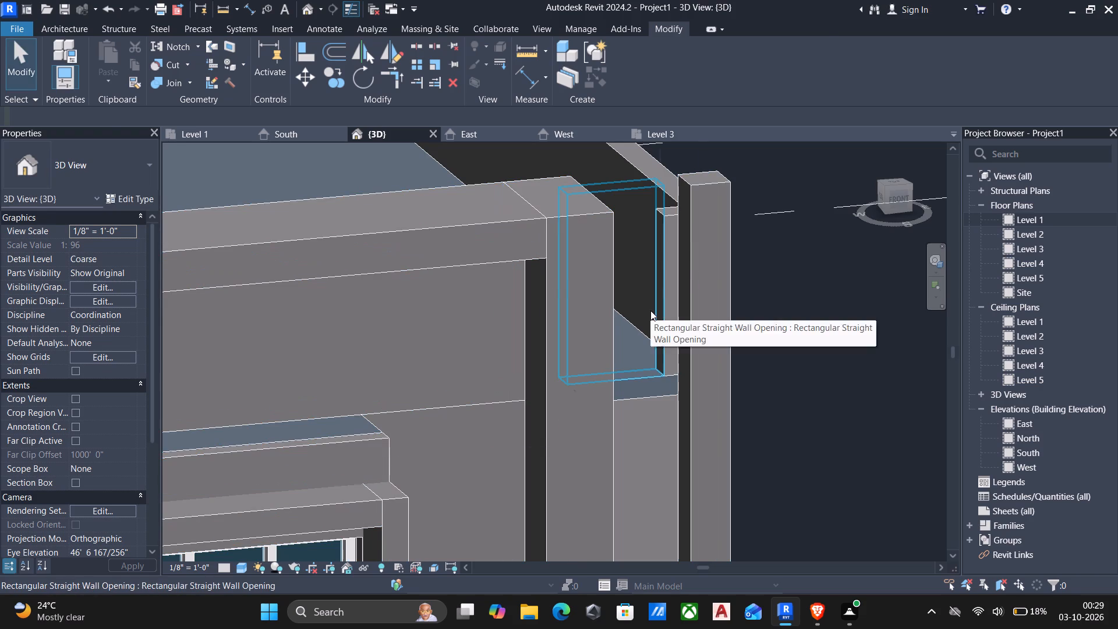
{"action": "left_click_drag", "start_coordinate": [666, 280], "coordinate": [681, 273]}
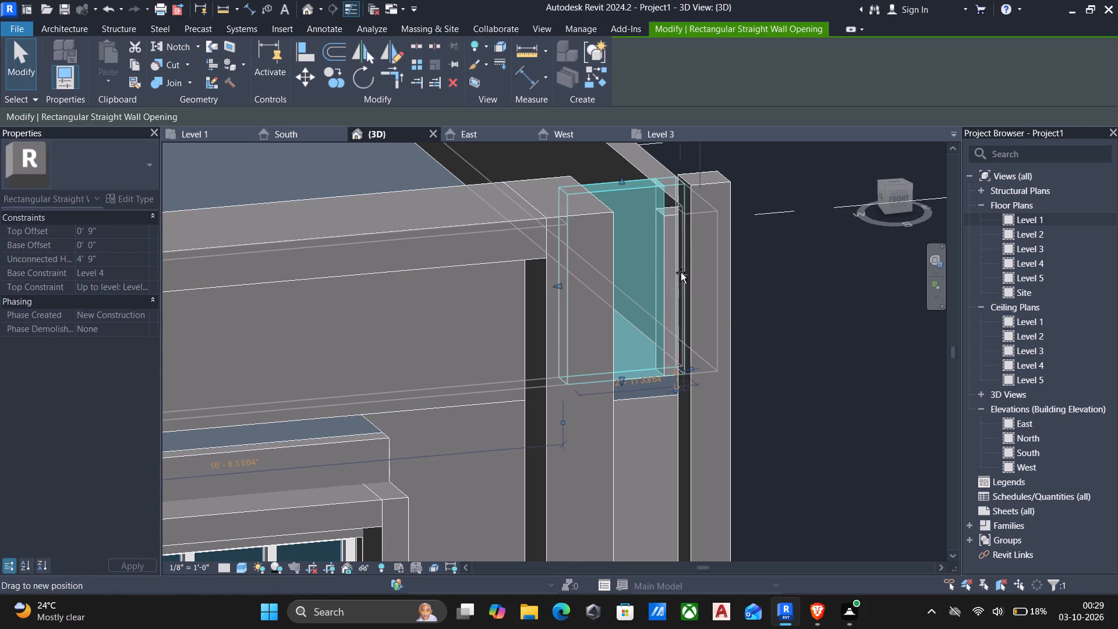
{"action": "left_click_drag", "start_coordinate": [681, 273], "coordinate": [681, 272]}
{"action": "key", "text": "Escape"}
Align the front parapet wall's remaining strip beside the opening with the corner column's front face.
{"action": "scroll", "coordinate": [673, 248], "scroll_direction": "up", "scroll_amount": 10}
{"action": "scroll", "coordinate": [681, 203], "scroll_direction": "down", "scroll_amount": 2}
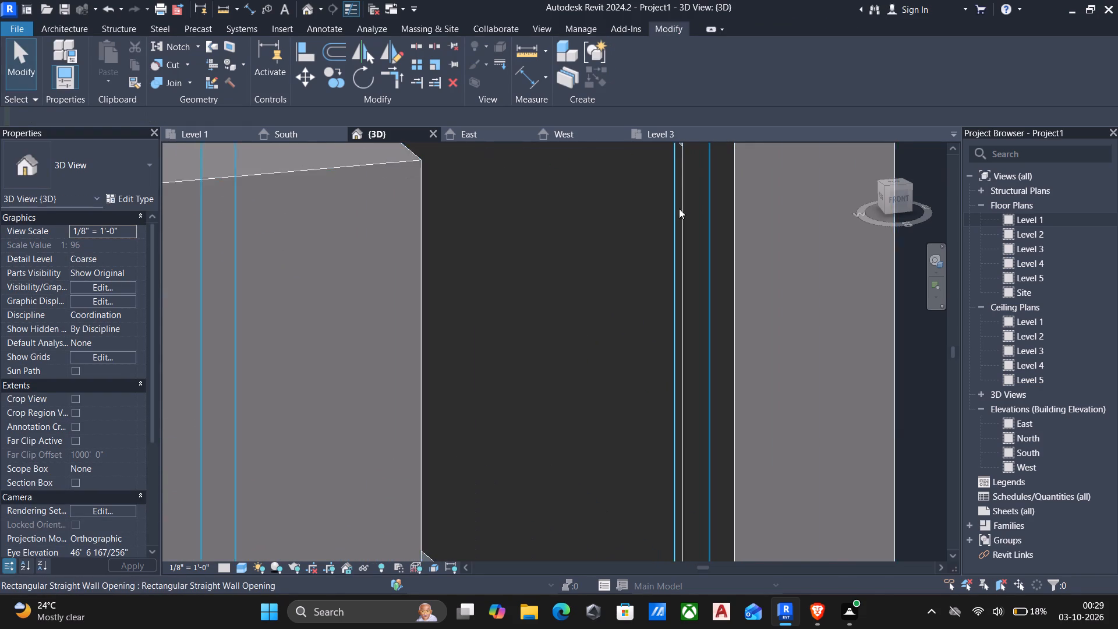
{"action": "scroll", "coordinate": [679, 209], "scroll_direction": "down", "scroll_amount": 2}
{"action": "type", "text": "al"}
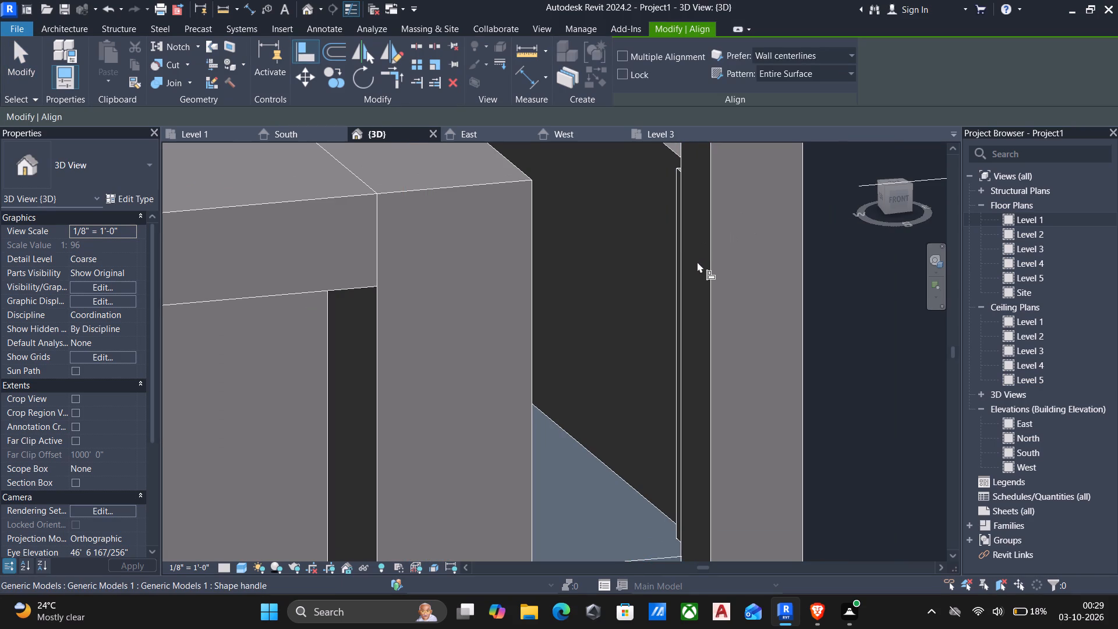
{"action": "left_click", "coordinate": [711, 264]}
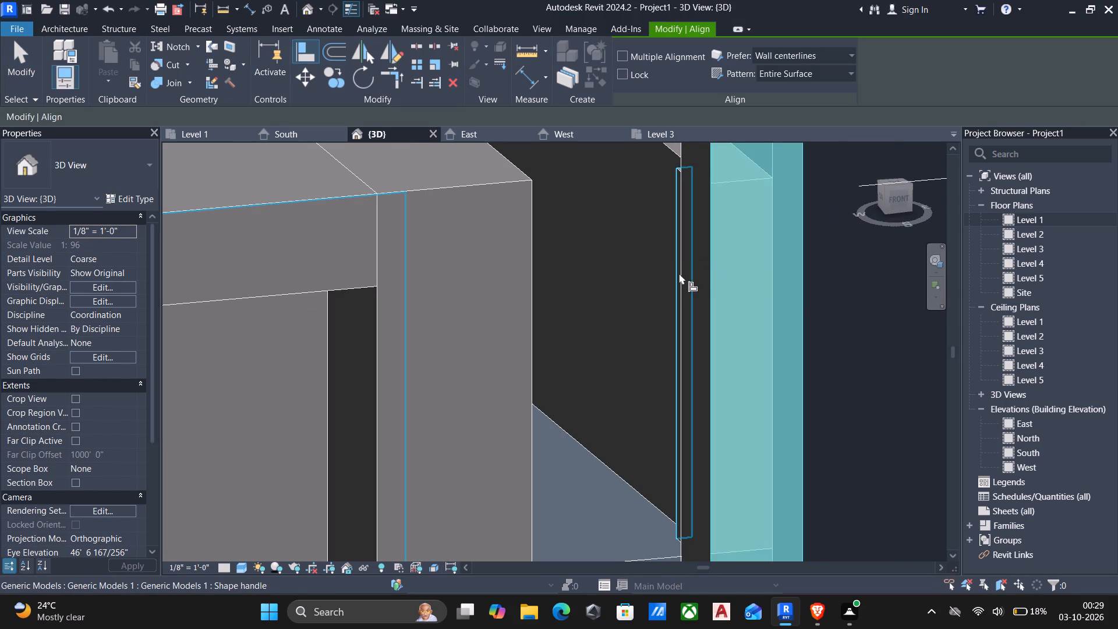
{"action": "scroll", "coordinate": [676, 273], "scroll_direction": "up", "scroll_amount": 4}
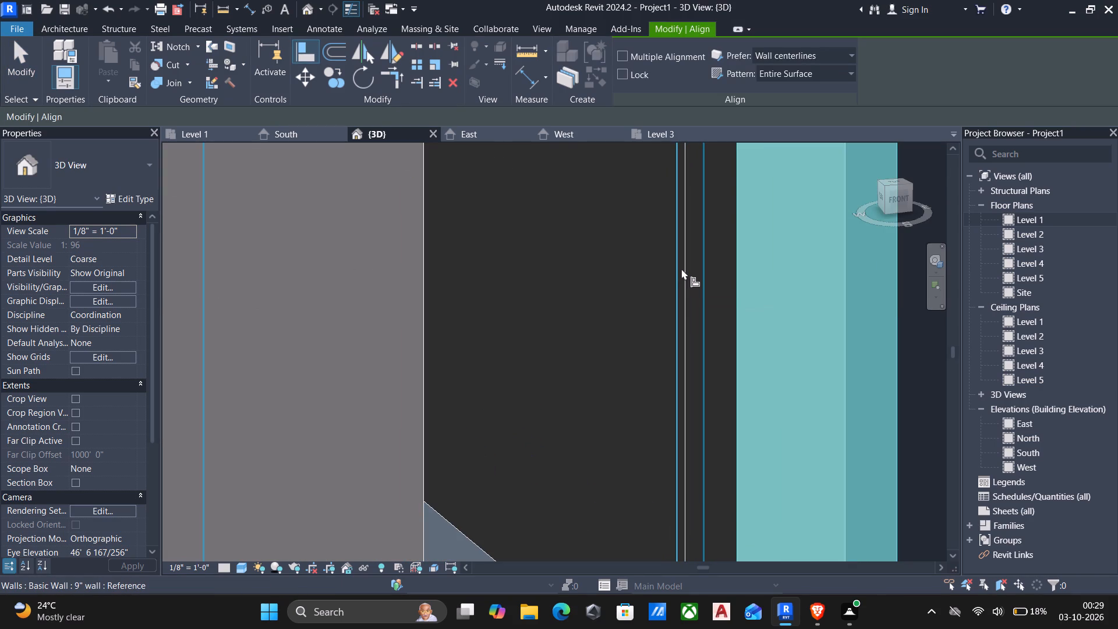
{"action": "middle_click_drag", "start_coordinate": [687, 263], "coordinate": [720, 263], "text": "shift"}
{"action": "scroll", "coordinate": [691, 263], "scroll_direction": "down", "scroll_amount": 1}
{"action": "middle_click_drag", "start_coordinate": [562, 287], "coordinate": [530, 310], "text": "shift"}
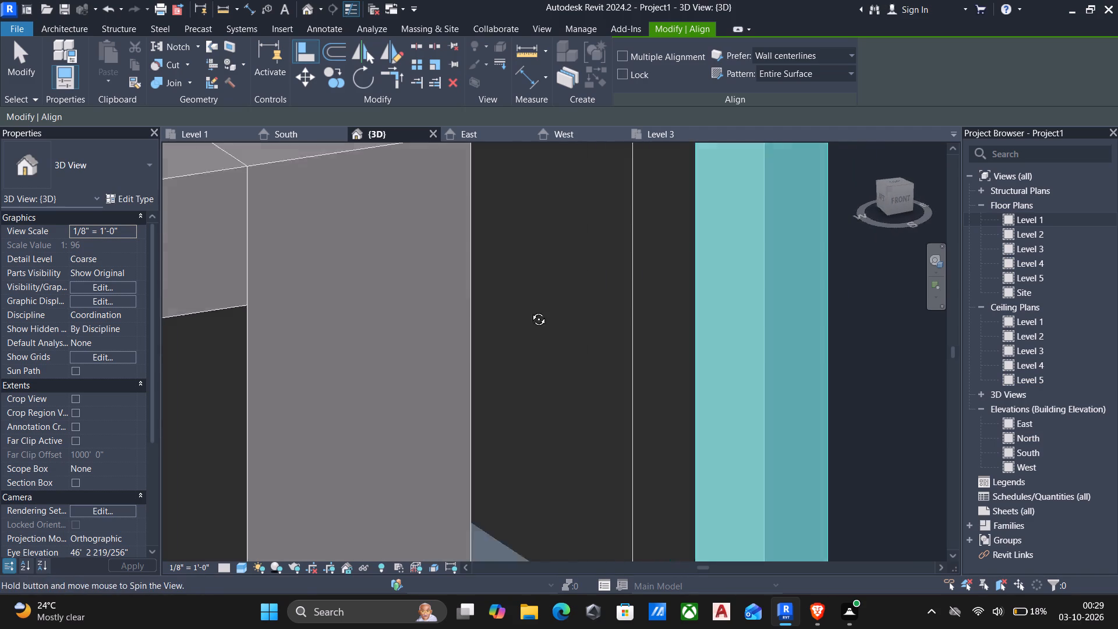
{"action": "middle_click_drag", "start_coordinate": [530, 310], "coordinate": [522, 316], "text": "shift"}
{"action": "scroll", "coordinate": [522, 316], "scroll_direction": "down", "scroll_amount": 4}
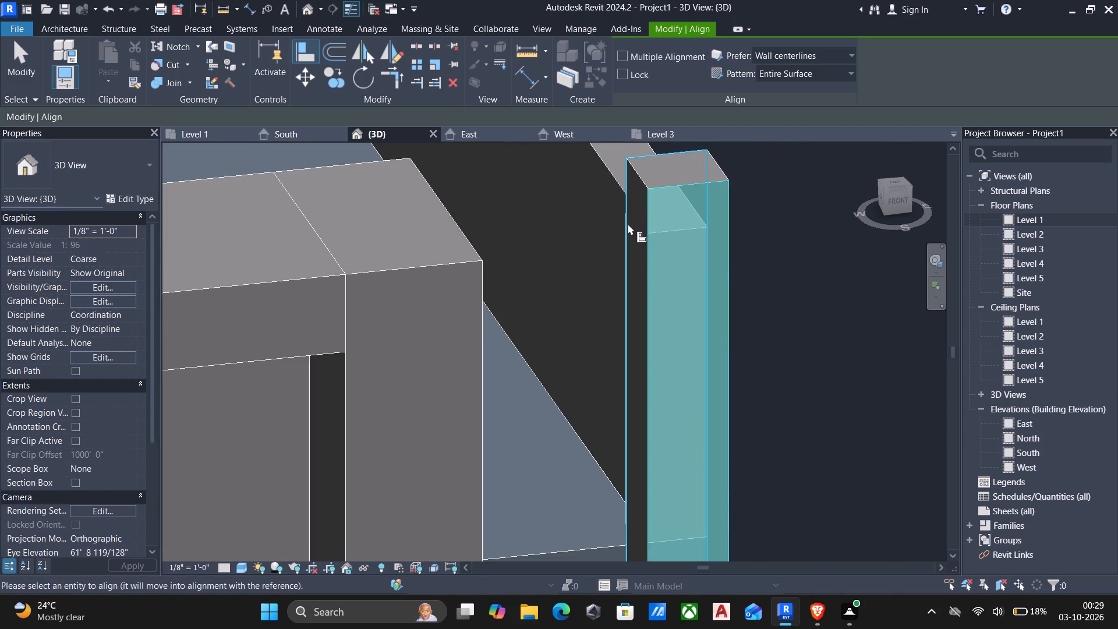
{"action": "middle_click_drag", "start_coordinate": [614, 294], "coordinate": [684, 285]}
{"action": "scroll", "coordinate": [666, 288], "scroll_direction": "down", "scroll_amount": 2}
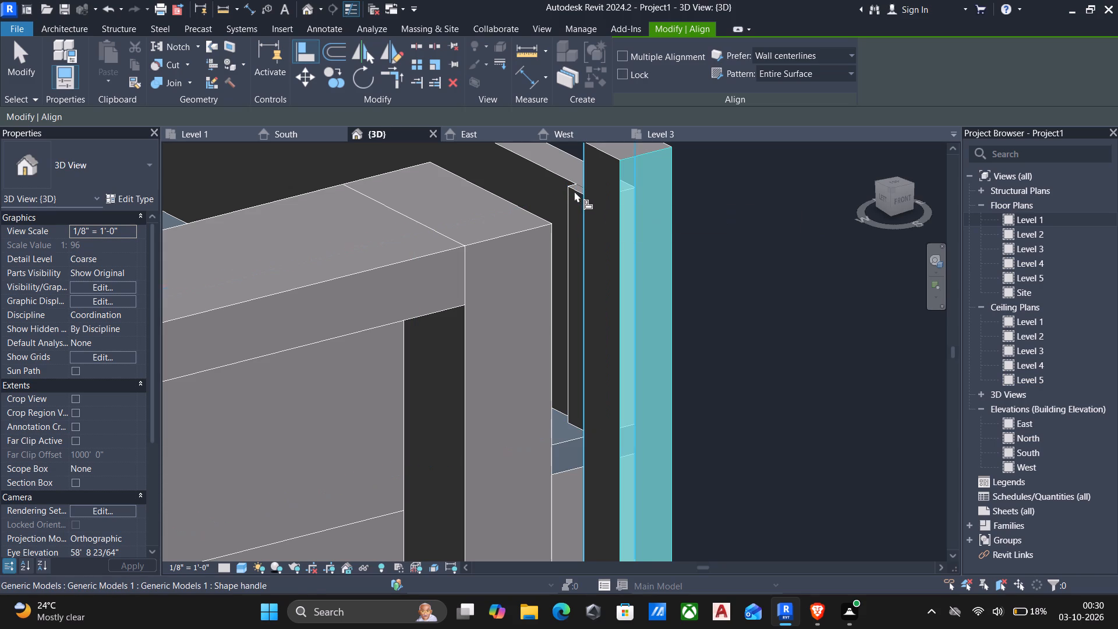
{"action": "left_click", "coordinate": [574, 191]}
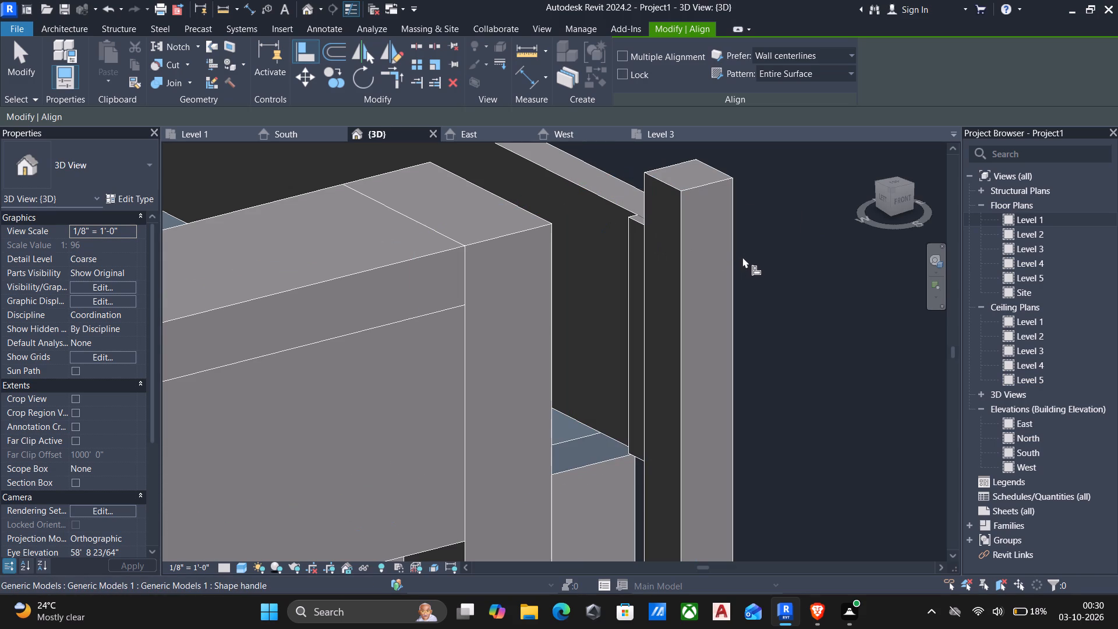
{"action": "key", "text": "Escape"}
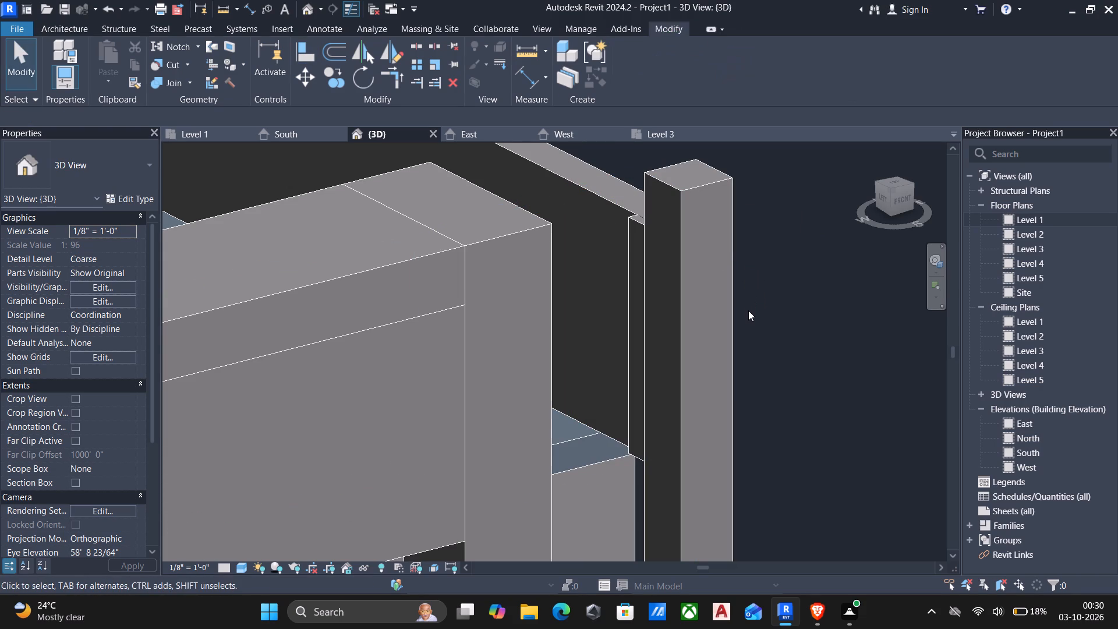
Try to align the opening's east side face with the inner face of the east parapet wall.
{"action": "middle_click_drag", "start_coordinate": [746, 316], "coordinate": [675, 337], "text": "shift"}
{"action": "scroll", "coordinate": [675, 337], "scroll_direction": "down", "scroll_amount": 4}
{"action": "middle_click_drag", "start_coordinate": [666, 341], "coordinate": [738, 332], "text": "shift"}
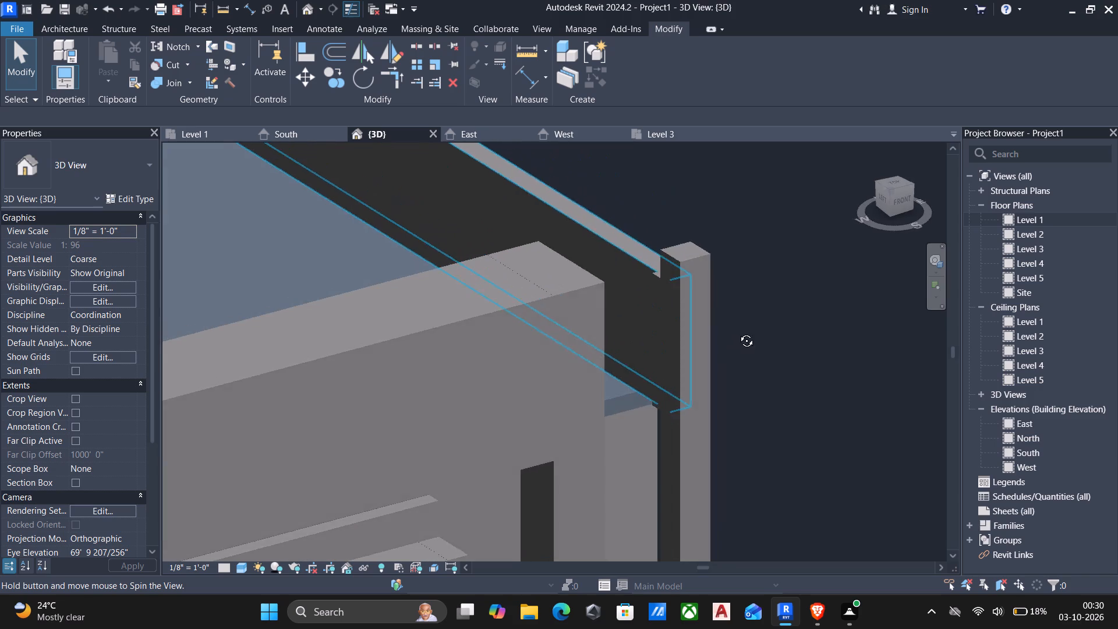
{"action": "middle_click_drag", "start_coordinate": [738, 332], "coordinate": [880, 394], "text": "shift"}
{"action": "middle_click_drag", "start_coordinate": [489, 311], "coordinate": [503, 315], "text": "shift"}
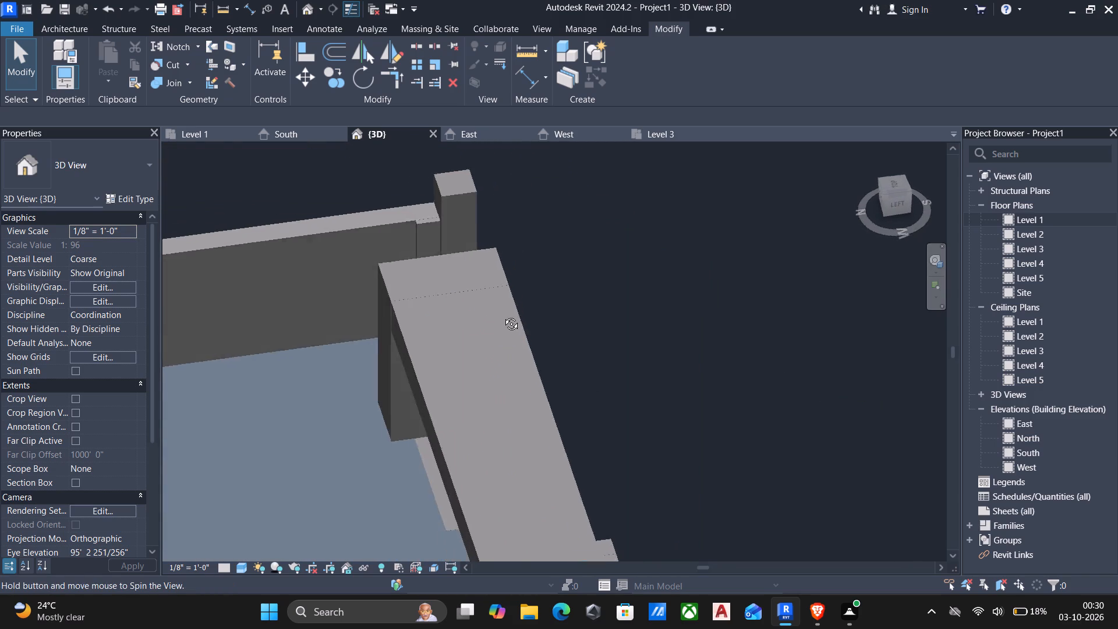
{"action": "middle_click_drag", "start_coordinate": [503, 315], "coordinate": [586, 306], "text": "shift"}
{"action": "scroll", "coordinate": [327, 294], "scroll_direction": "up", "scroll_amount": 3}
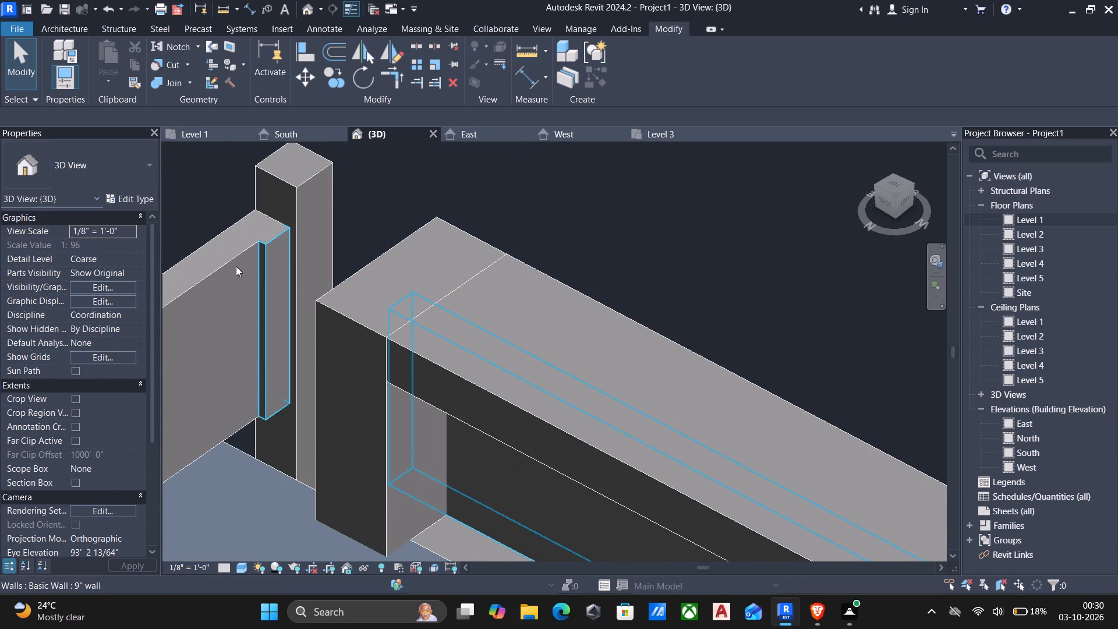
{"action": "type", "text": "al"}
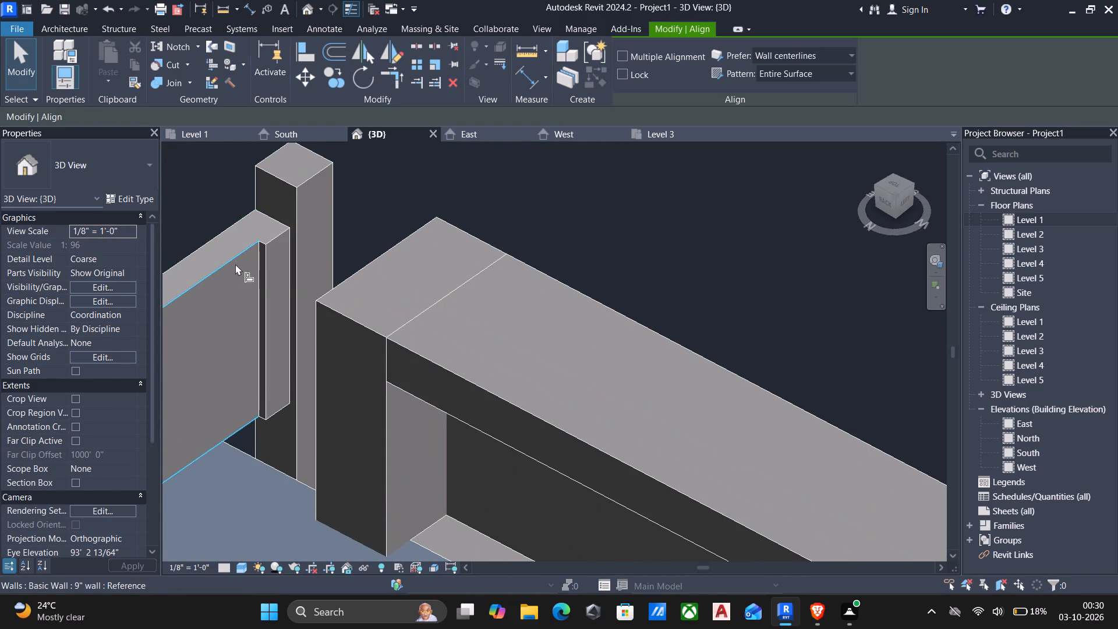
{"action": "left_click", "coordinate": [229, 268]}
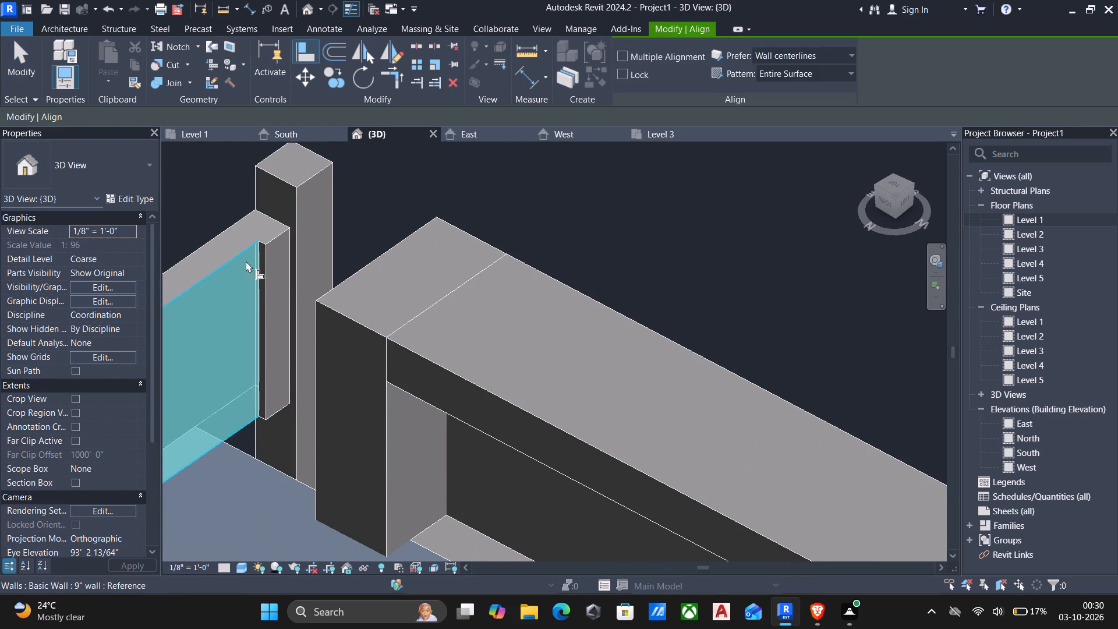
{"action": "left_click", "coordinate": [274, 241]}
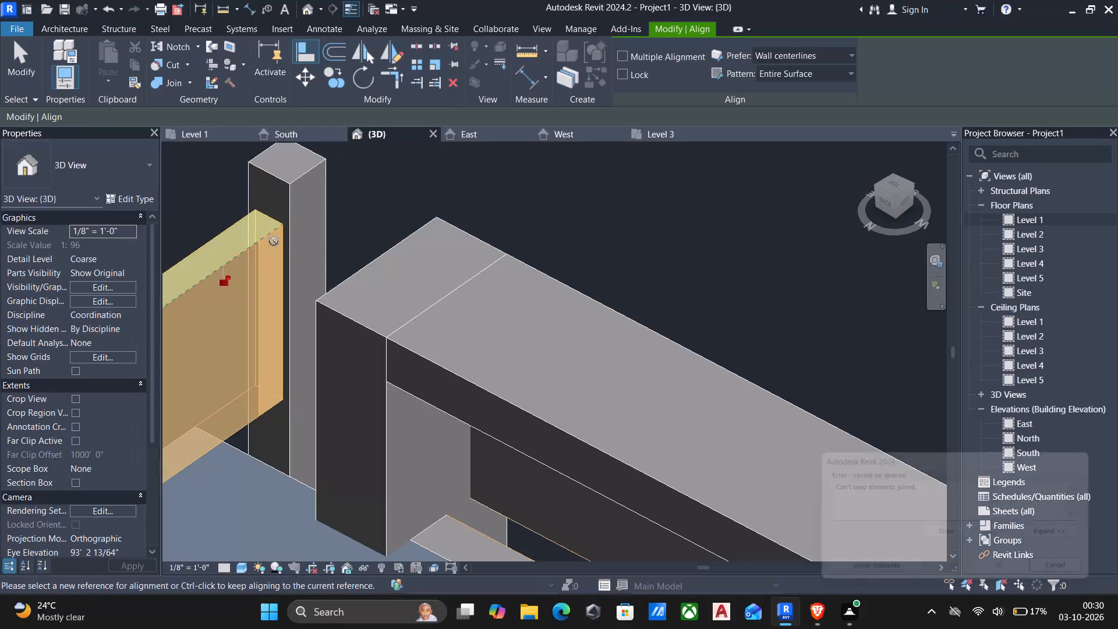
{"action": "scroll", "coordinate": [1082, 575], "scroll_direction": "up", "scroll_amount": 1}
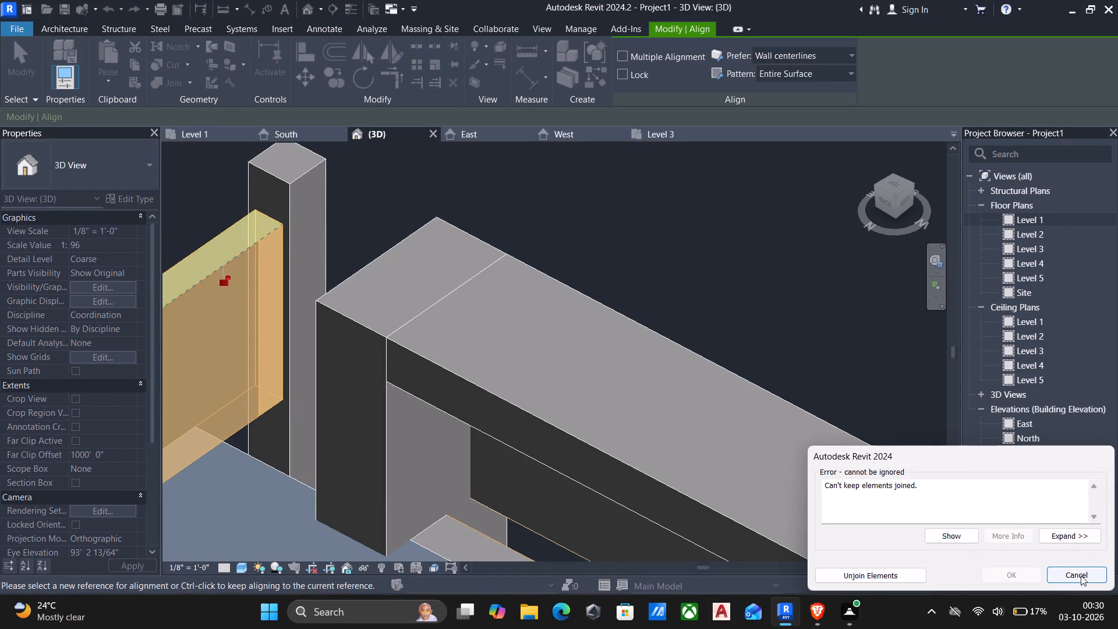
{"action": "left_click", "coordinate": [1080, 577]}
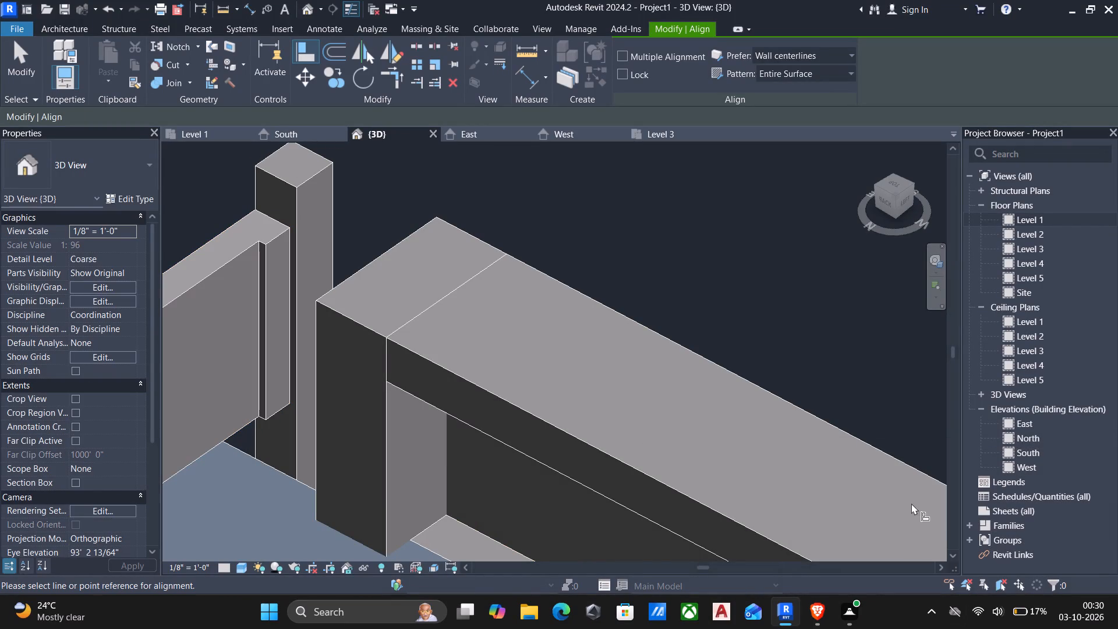
Align the top face of the east corner column with the top face of the neighbouring facade column.
{"action": "middle_click_drag", "start_coordinate": [905, 507], "coordinate": [635, 333], "text": "shift"}
{"action": "scroll", "coordinate": [648, 324], "scroll_direction": "down", "scroll_amount": 2}
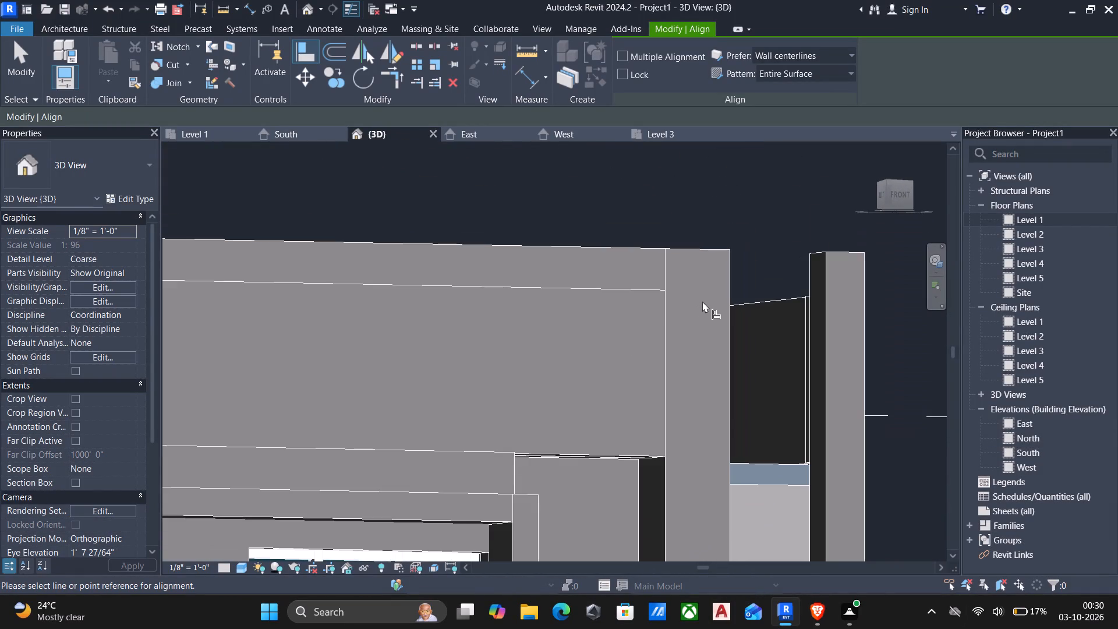
{"action": "middle_click_drag", "start_coordinate": [696, 315], "coordinate": [667, 393], "text": "shift"}
{"action": "scroll", "coordinate": [666, 395], "scroll_direction": "down", "scroll_amount": 4, "text": "shift"}
{"action": "middle_click_drag", "start_coordinate": [672, 401], "coordinate": [591, 409], "text": "shift"}
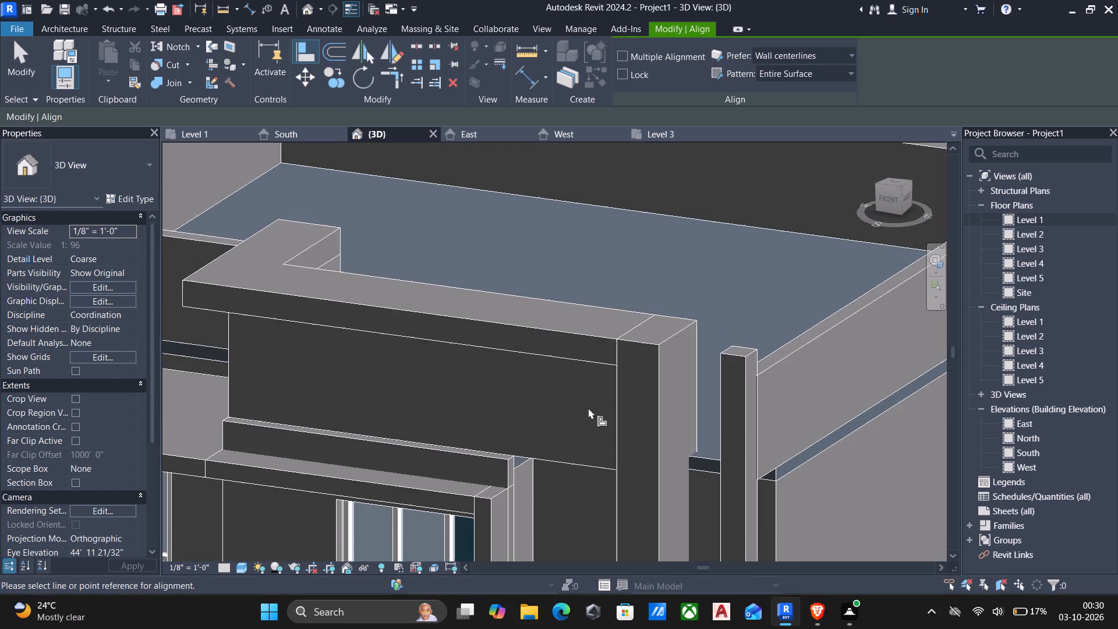
{"action": "middle_click_drag", "start_coordinate": [572, 332], "coordinate": [646, 334], "text": "shift"}
{"action": "scroll", "coordinate": [643, 336], "scroll_direction": "down", "scroll_amount": 3}
{"action": "middle_click_drag", "start_coordinate": [641, 375], "coordinate": [684, 271]}
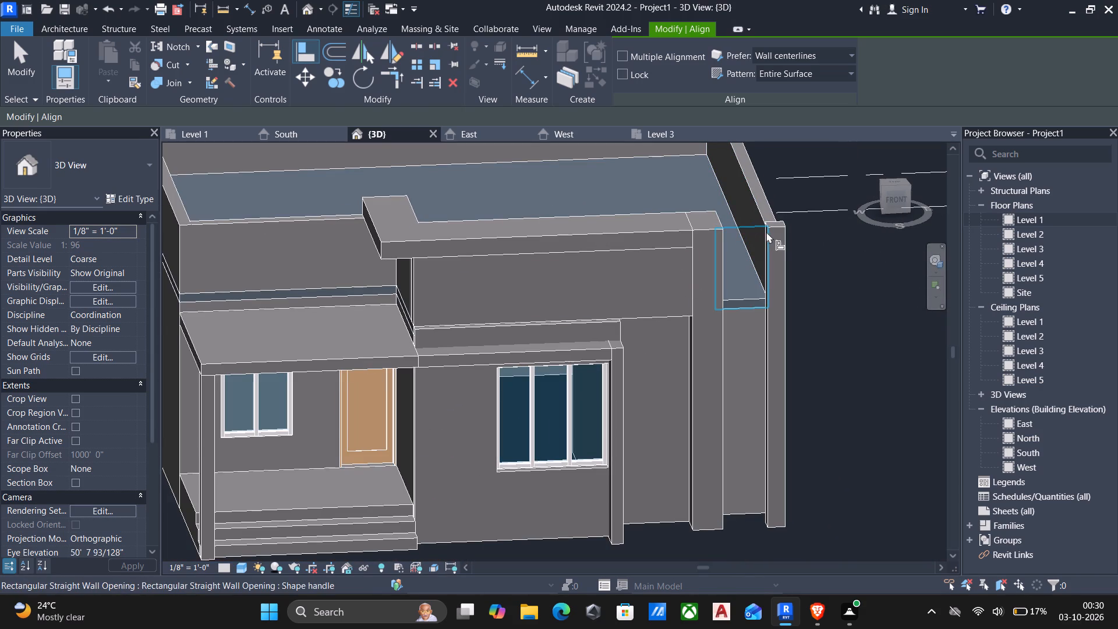
{"action": "left_click", "coordinate": [700, 224]}
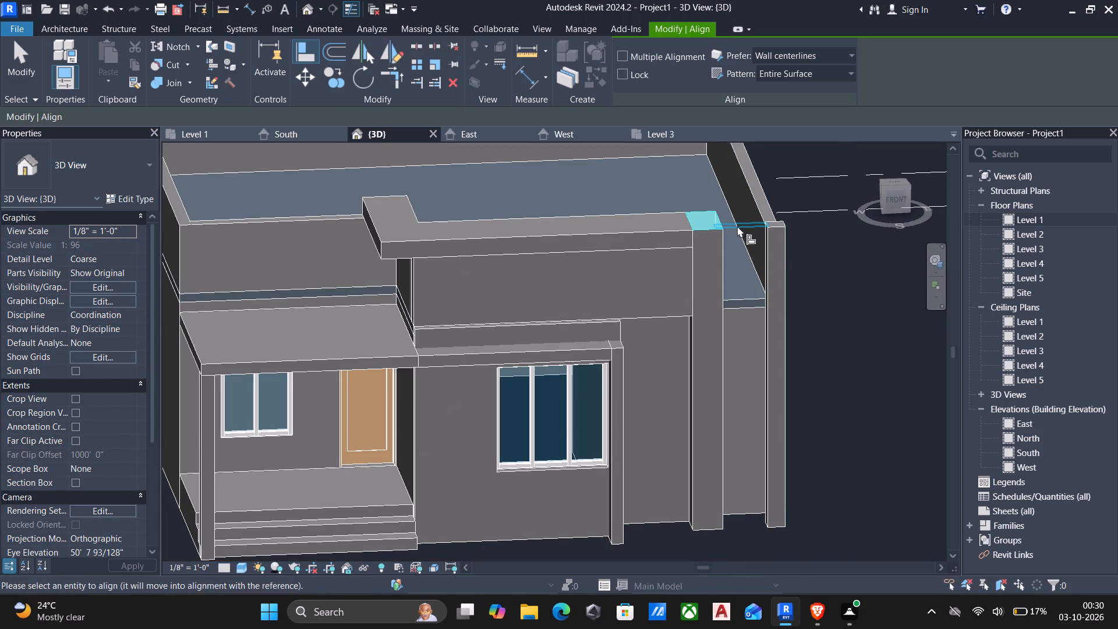
{"action": "left_click", "coordinate": [773, 224]}
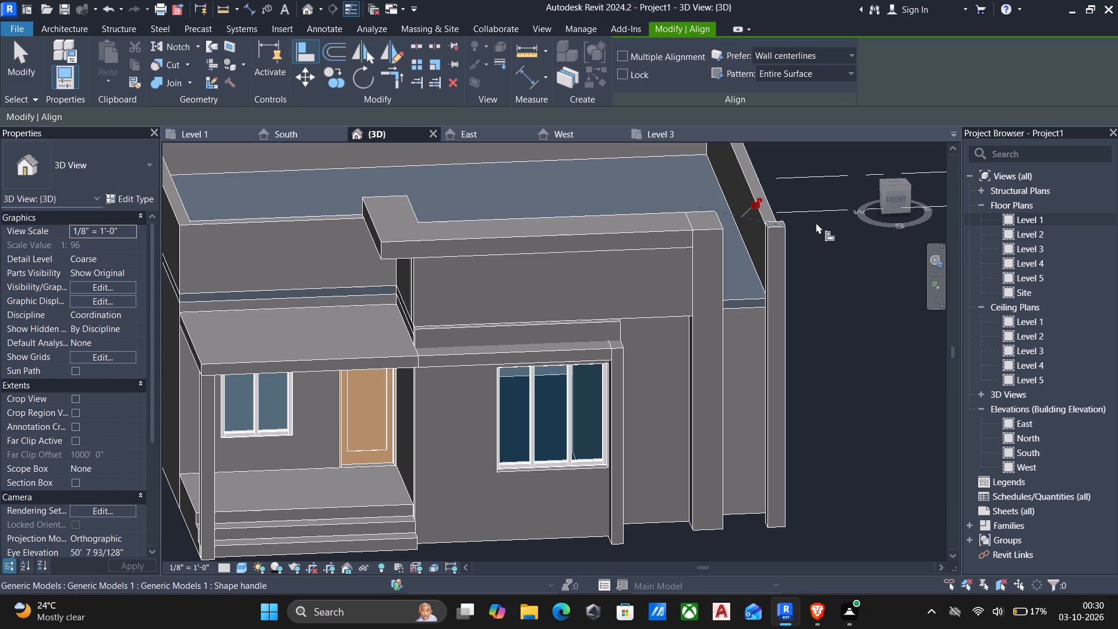
{"action": "left_click", "coordinate": [900, 203]}
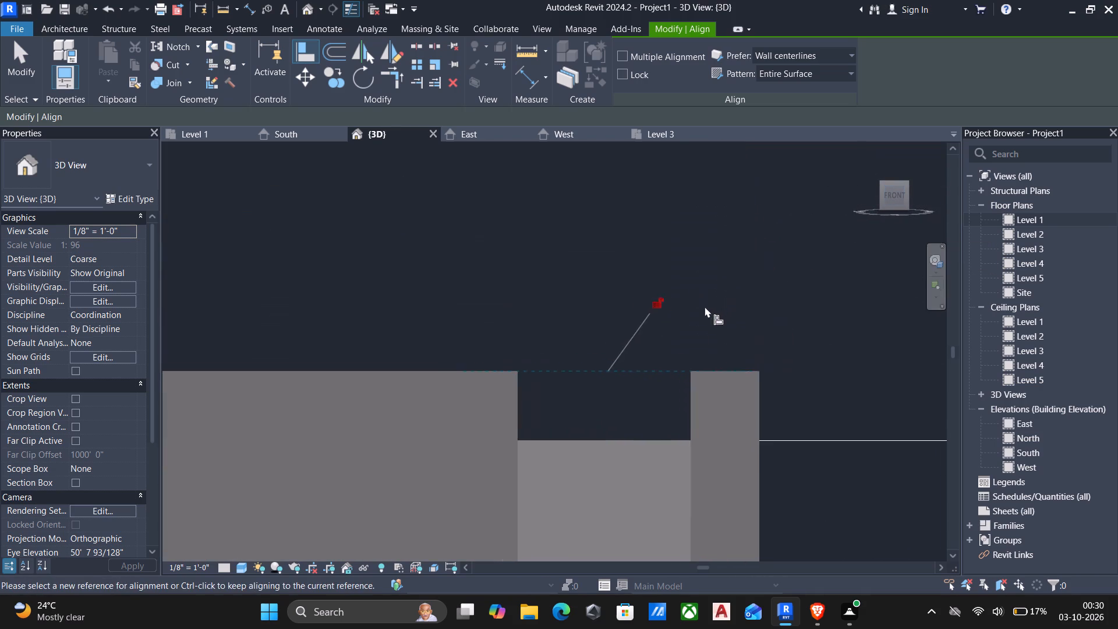
{"action": "scroll", "coordinate": [634, 347], "scroll_direction": "up", "scroll_amount": 5}
{"action": "scroll", "coordinate": [624, 349], "scroll_direction": "down", "scroll_amount": 7}
{"action": "middle_click_drag", "start_coordinate": [624, 359], "coordinate": [719, 280]}
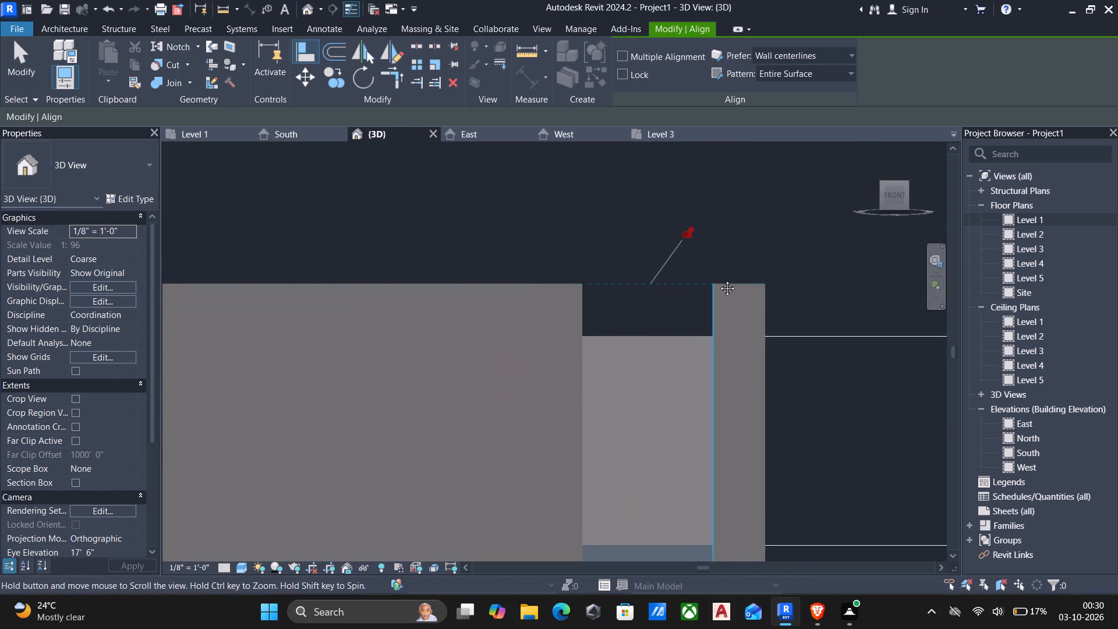
{"action": "middle_click_drag", "start_coordinate": [719, 280], "coordinate": [718, 280]}
{"action": "scroll", "coordinate": [687, 320], "scroll_direction": "down", "scroll_amount": 5}
{"action": "scroll", "coordinate": [613, 371], "scroll_direction": "down", "scroll_amount": 4}
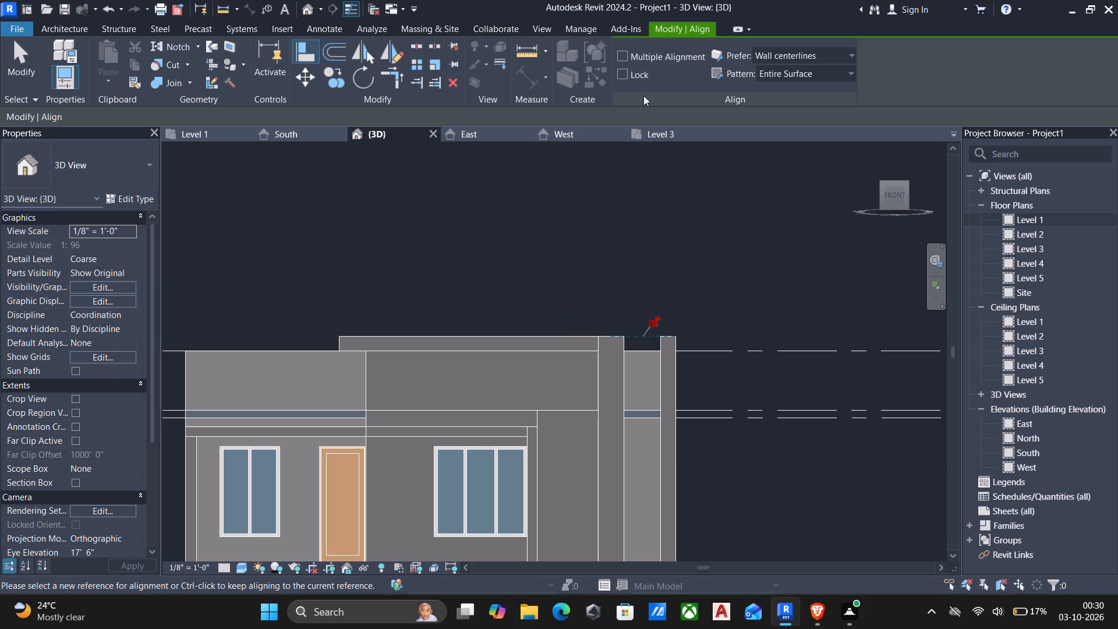
{"action": "key", "text": "Escape"}
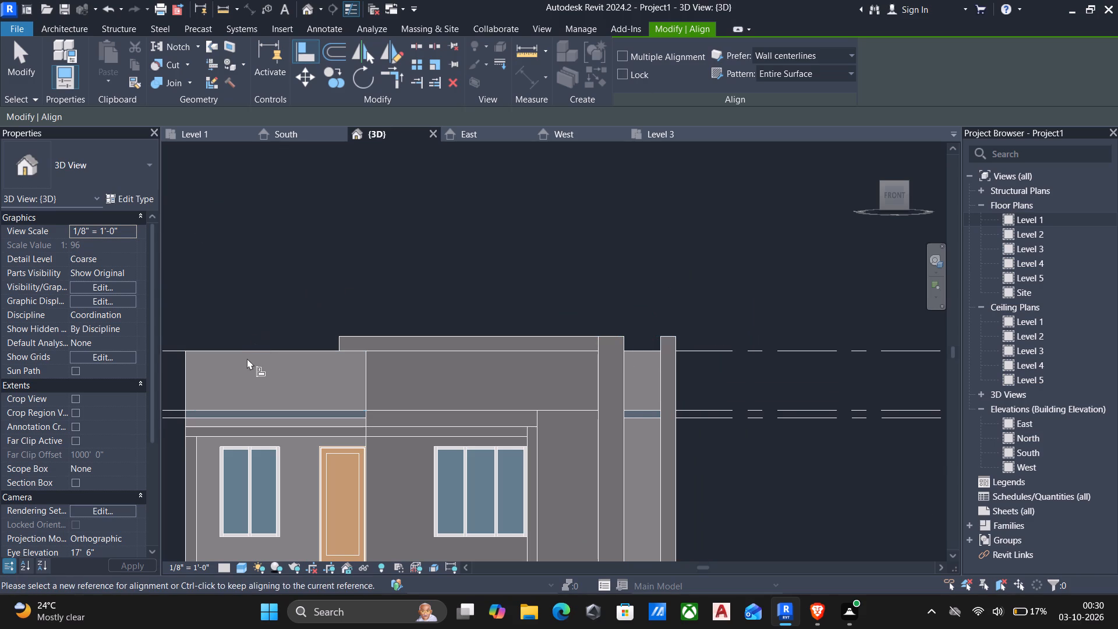
{"action": "key", "text": "Escape"}
Cut a rectangular wall opening about 9'-1" wide and 4'-0" high in the front parapet wall above the porch.
{"action": "left_click", "coordinate": [249, 351]}
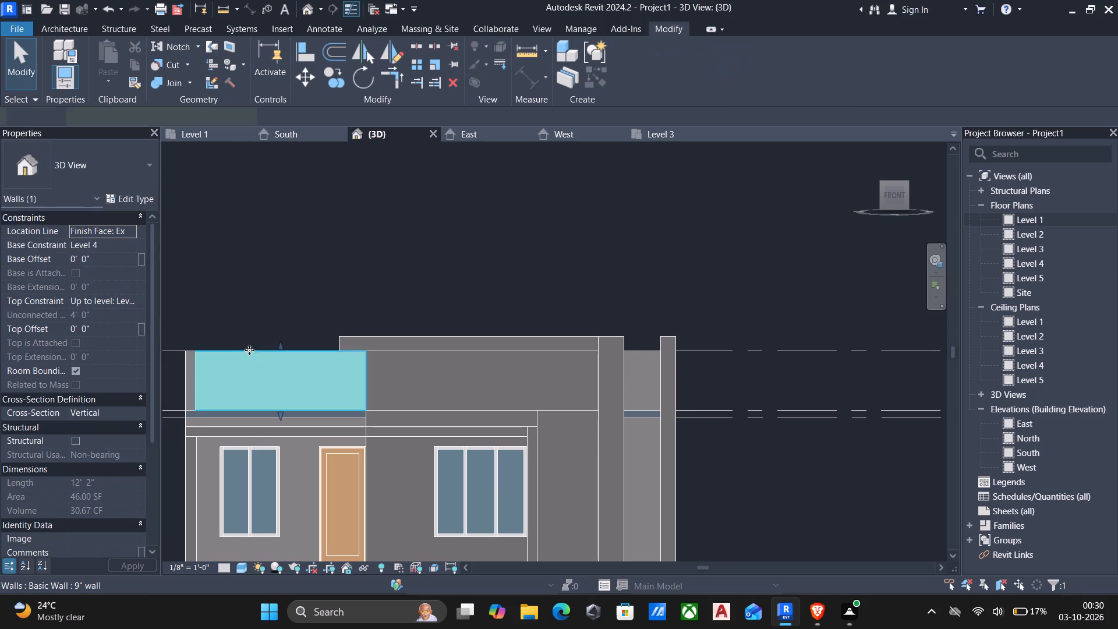
{"action": "left_click", "coordinate": [738, 51]}
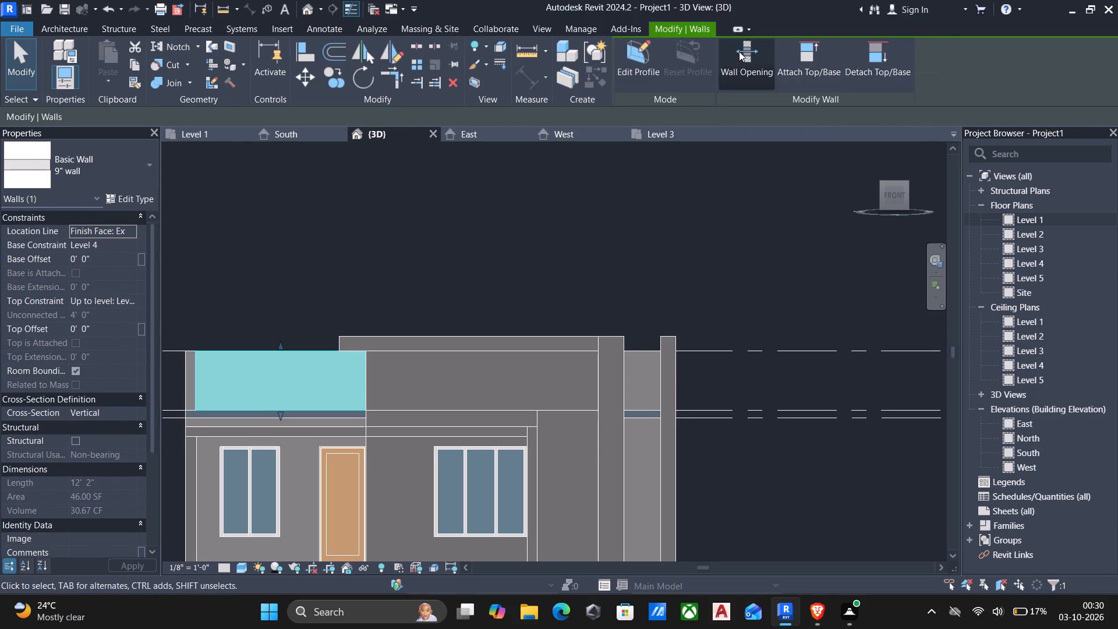
{"action": "middle_click_drag", "start_coordinate": [472, 275], "coordinate": [568, 234]}
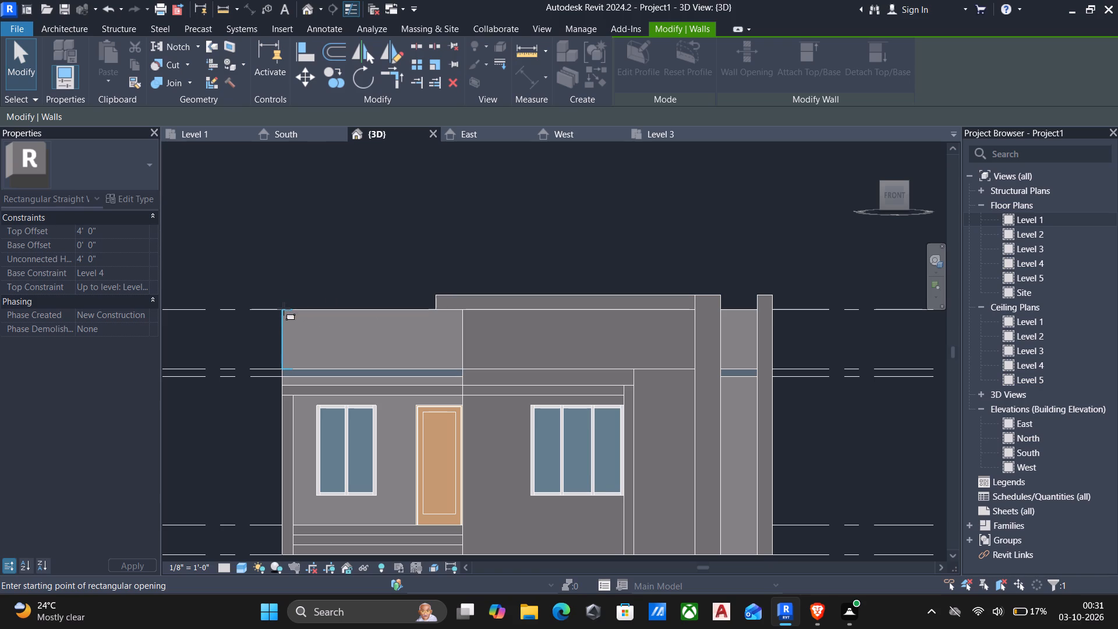
{"action": "left_click", "coordinate": [298, 310]}
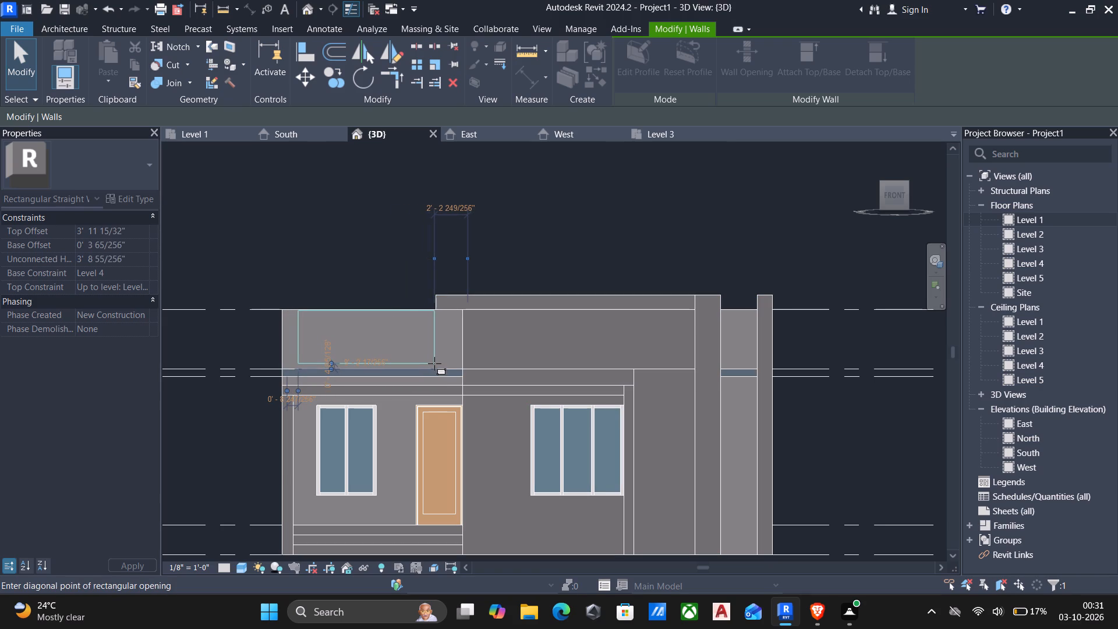
{"action": "scroll", "coordinate": [433, 369], "scroll_direction": "up", "scroll_amount": 3}
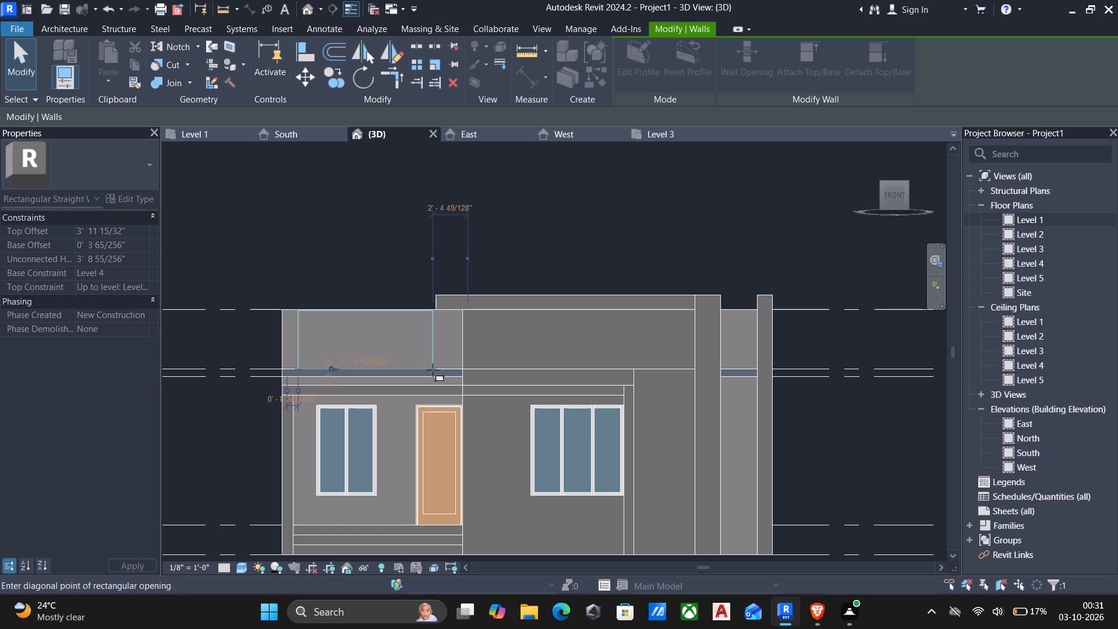
{"action": "scroll", "coordinate": [433, 370], "scroll_direction": "up", "scroll_amount": 1}
{"action": "left_click", "coordinate": [433, 370]}
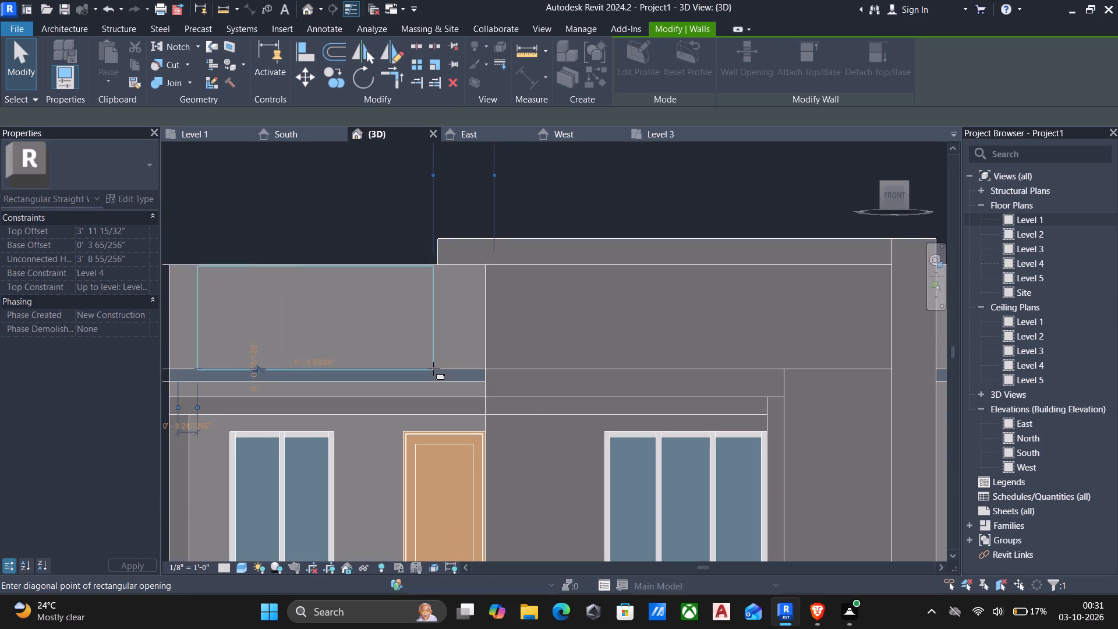
{"action": "scroll", "coordinate": [571, 262], "scroll_direction": "down", "scroll_amount": 2}
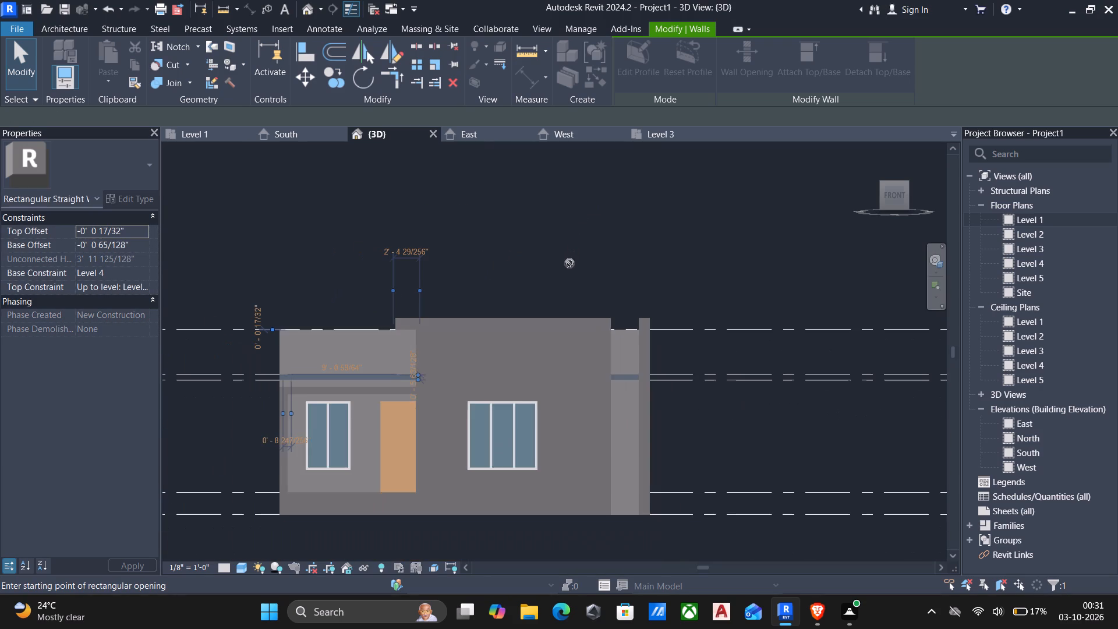
{"action": "middle_click_drag", "start_coordinate": [569, 270], "coordinate": [582, 365], "text": "shift"}
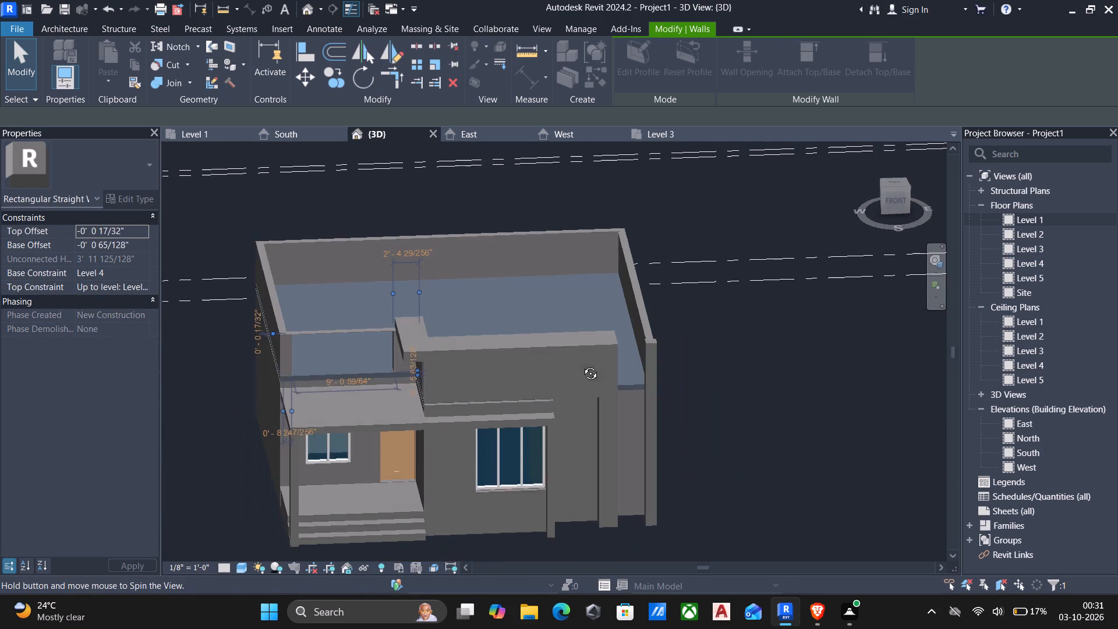
{"action": "middle_click_drag", "start_coordinate": [582, 365], "coordinate": [583, 365], "text": "shift"}
{"action": "key", "text": "Escape"}
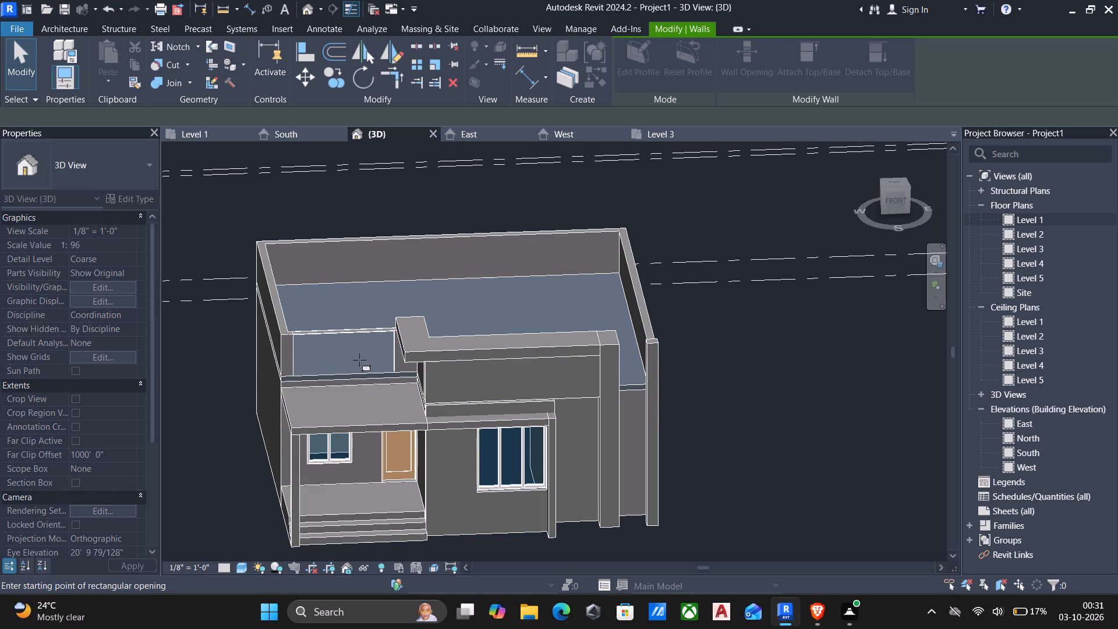
{"action": "key", "text": "Escape"}
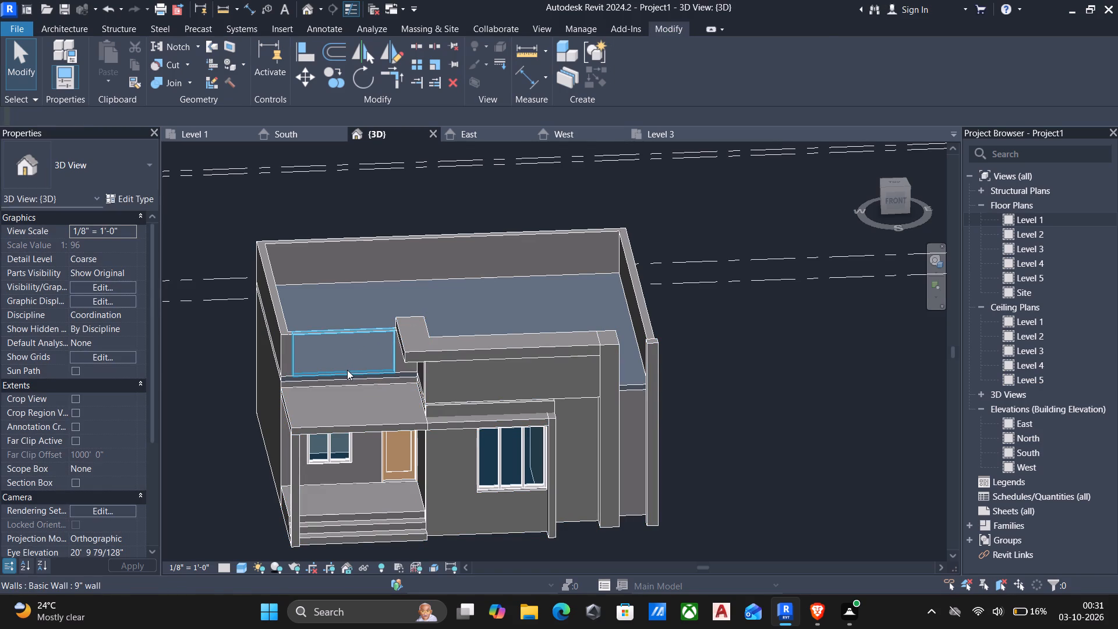
Raise the top edge of the porch parapet opening above the wall's top to remove the thin remaining strip.
{"action": "left_click", "coordinate": [347, 370]}
{"action": "left_click_drag", "start_coordinate": [341, 329], "coordinate": [344, 300]}
{"action": "key", "text": "Escape"}
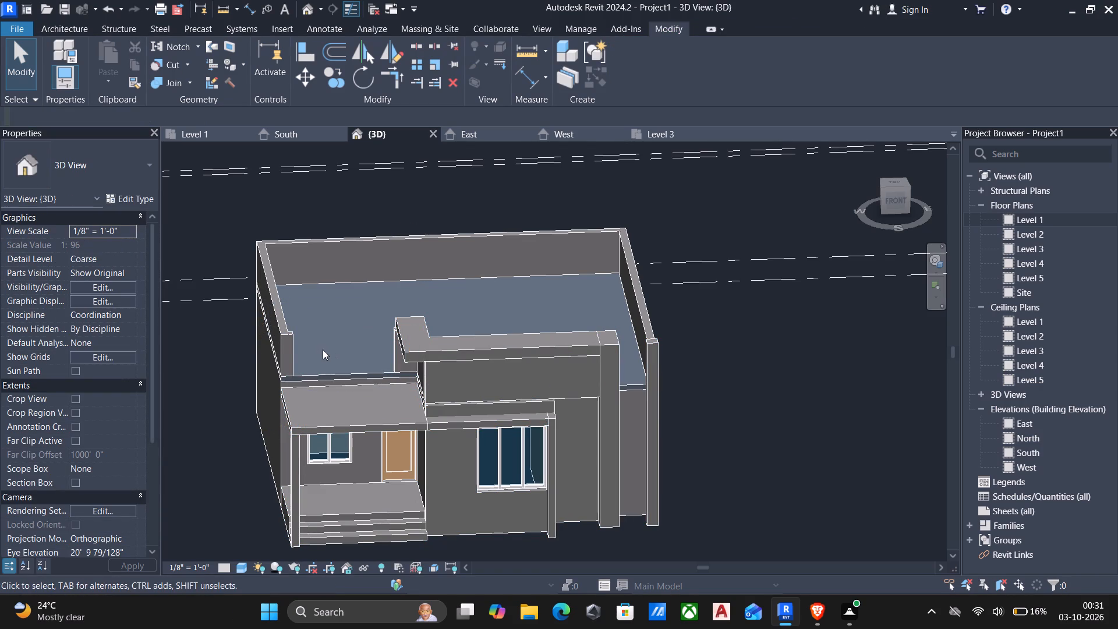
Examine the parapet opening's east end where the remaining wall piece meets the raised facade band.
{"action": "middle_click_drag", "start_coordinate": [323, 350], "coordinate": [368, 336], "text": "shift"}
{"action": "scroll", "coordinate": [461, 318], "scroll_direction": "up", "scroll_amount": 5}
{"action": "scroll", "coordinate": [292, 337], "scroll_direction": "up", "scroll_amount": 4}
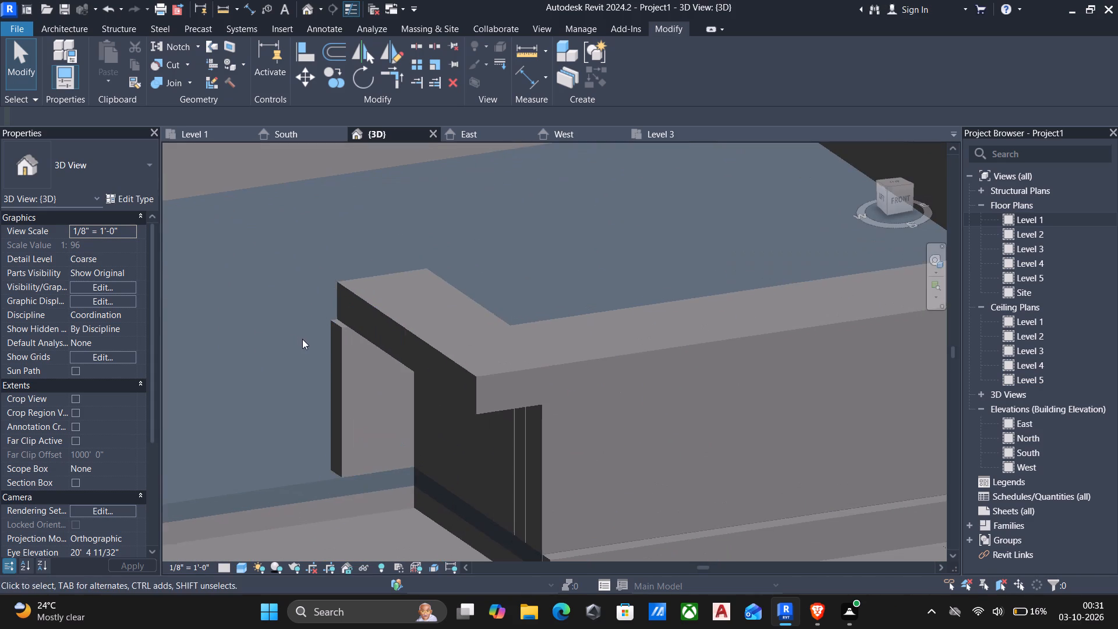
{"action": "scroll", "coordinate": [350, 349], "scroll_direction": "up", "scroll_amount": 1}
{"action": "middle_click_drag", "start_coordinate": [350, 352], "coordinate": [324, 362], "text": "shift"}
{"action": "scroll", "coordinate": [331, 361], "scroll_direction": "down", "scroll_amount": 6}
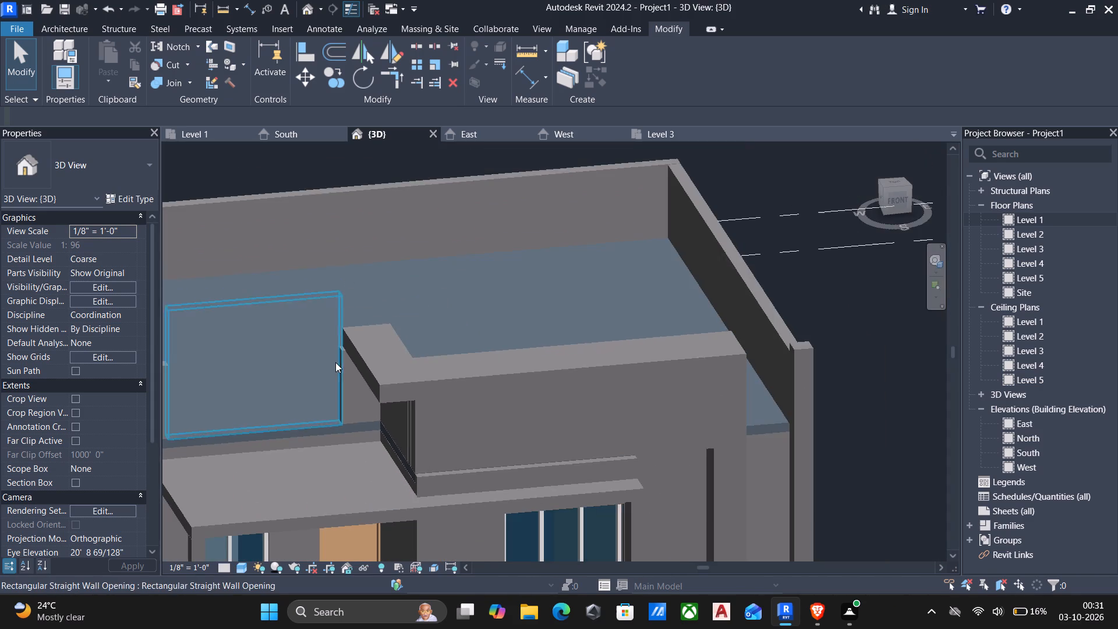
{"action": "middle_click_drag", "start_coordinate": [360, 345], "coordinate": [349, 348], "text": "shift"}
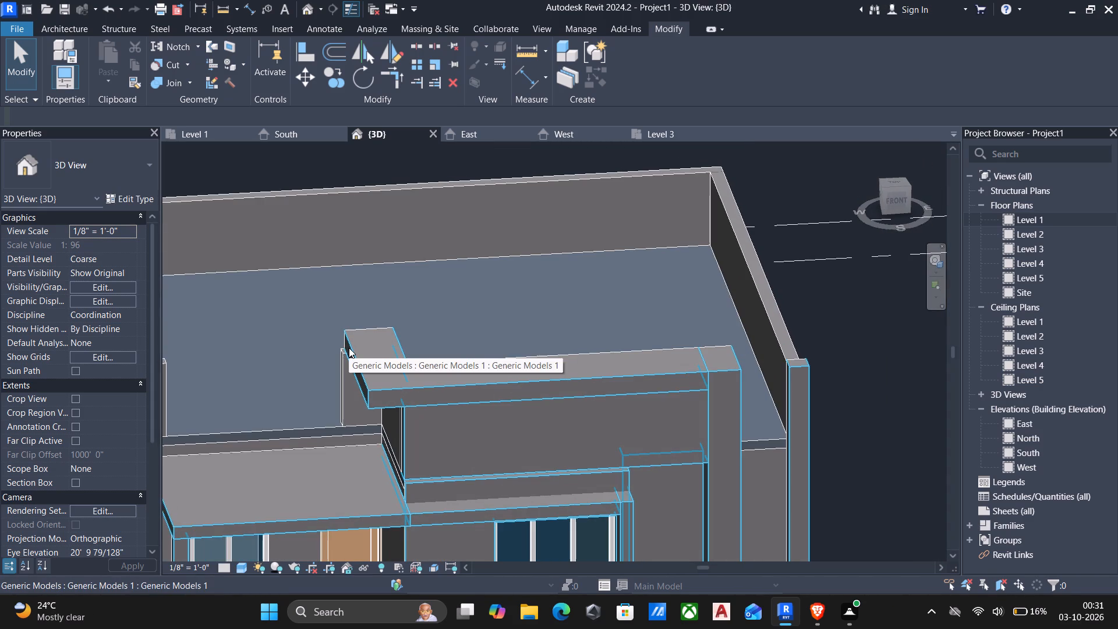
{"action": "scroll", "coordinate": [398, 380], "scroll_direction": "down", "scroll_amount": 1}
{"action": "middle_click_drag", "start_coordinate": [398, 381], "coordinate": [474, 314]}
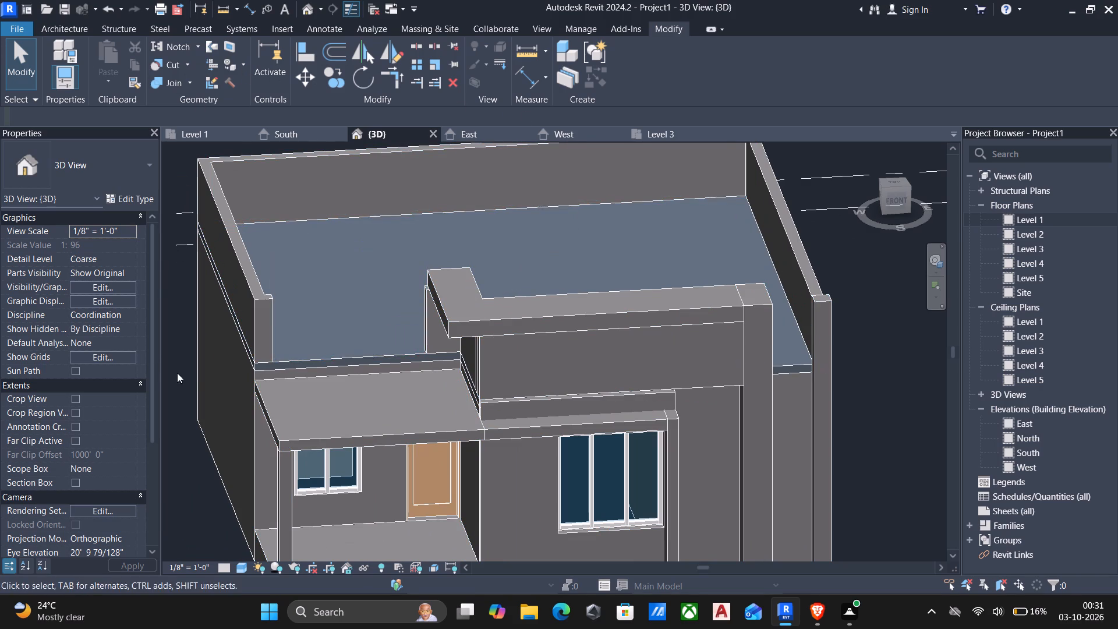
Start a Handrail - Rectangular railing by sketching its path, and open the Level 4 floor plan to draw it in.
{"action": "left_click", "coordinate": [76, 26]}
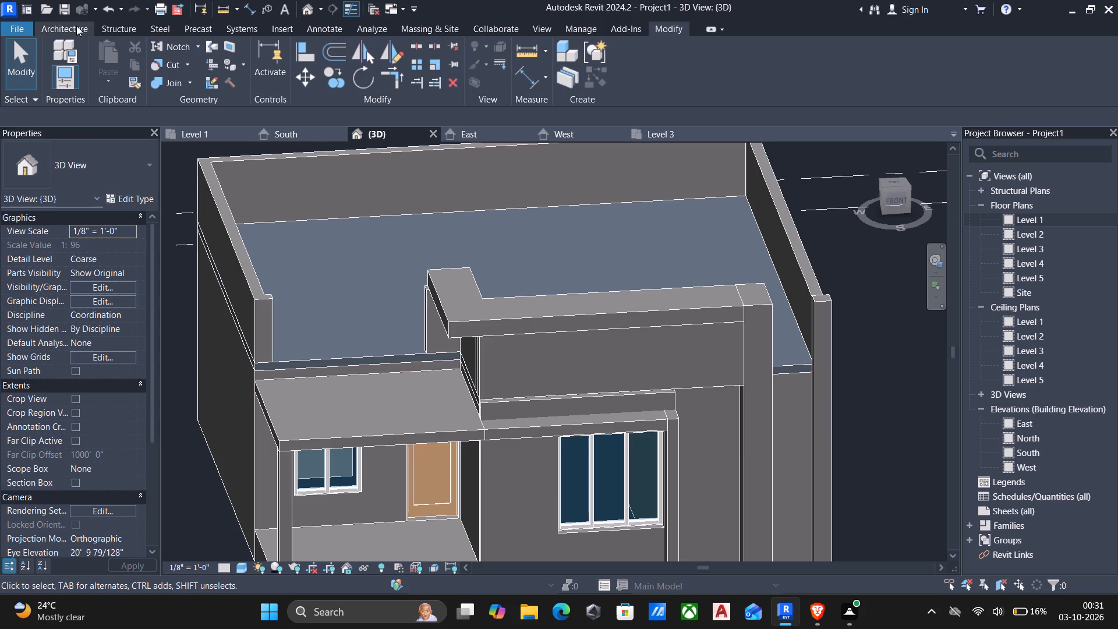
{"action": "left_click", "coordinate": [472, 84]}
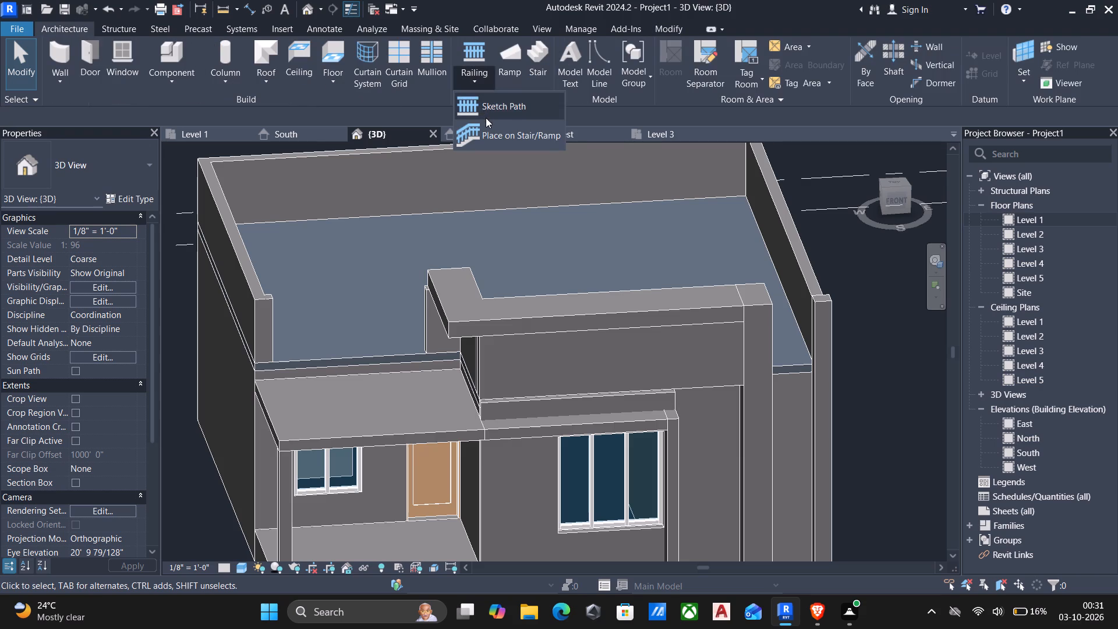
{"action": "left_click", "coordinate": [487, 113]}
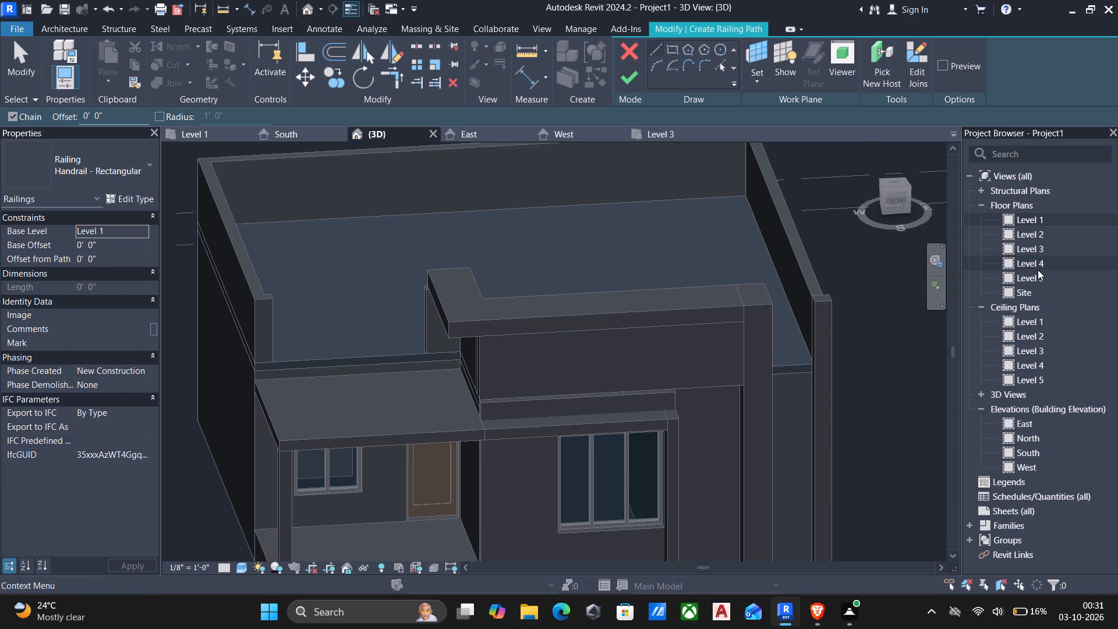
{"action": "left_click", "coordinate": [901, 202]}
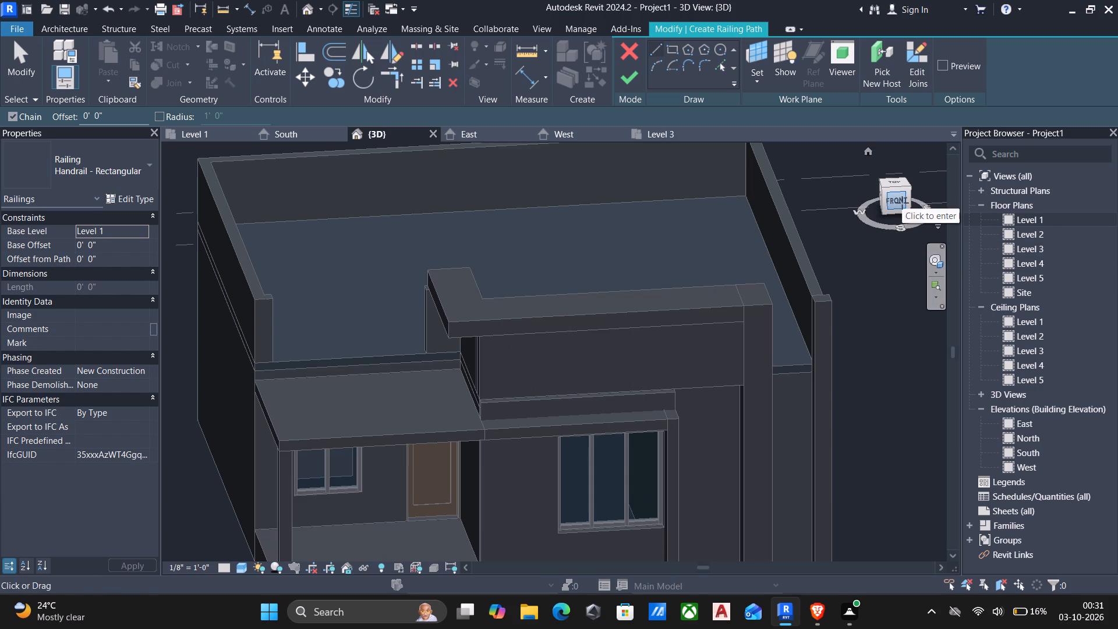
{"action": "scroll", "coordinate": [632, 280], "scroll_direction": "up", "scroll_amount": 11}
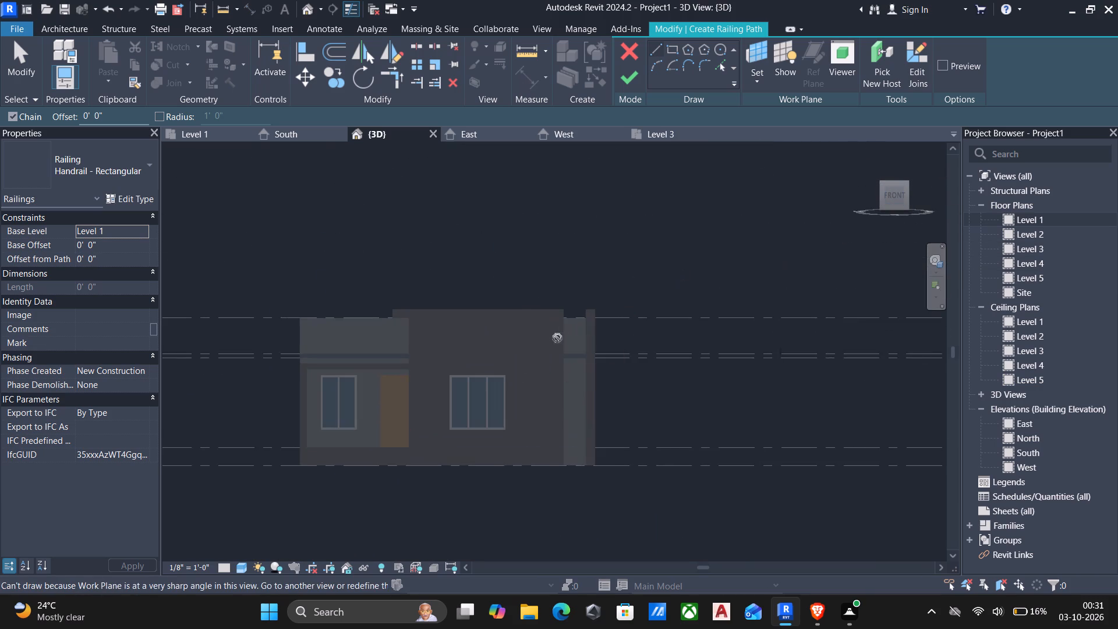
{"action": "scroll", "coordinate": [524, 381], "scroll_direction": "up", "scroll_amount": 6}
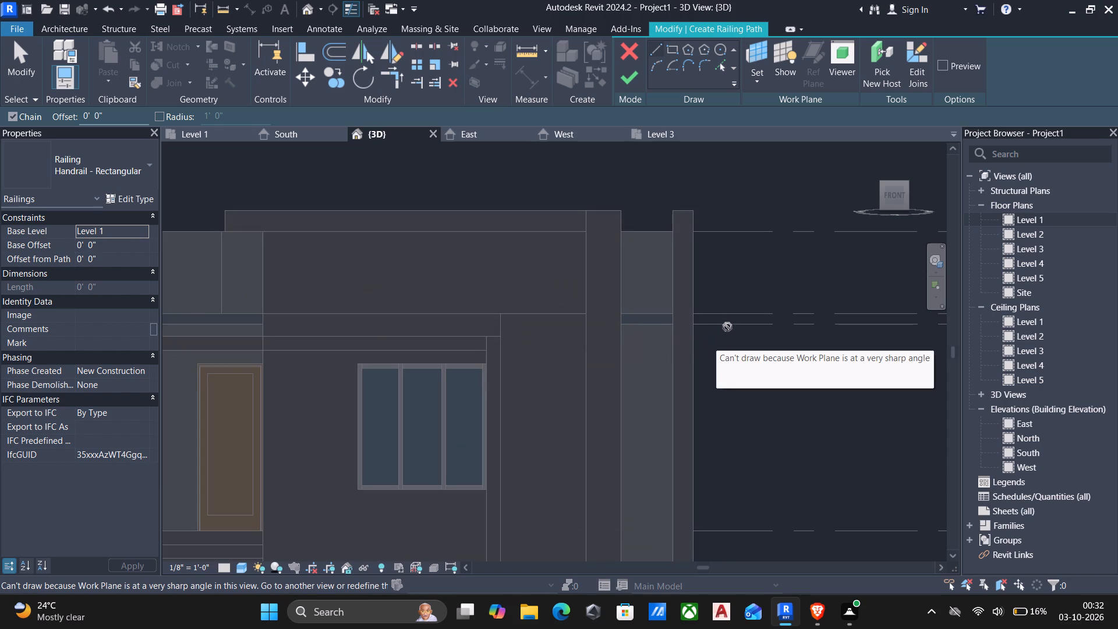
{"action": "scroll", "coordinate": [728, 323], "scroll_direction": "down", "scroll_amount": 4}
{"action": "middle_click_drag", "start_coordinate": [746, 325], "coordinate": [587, 319]}
{"action": "scroll", "coordinate": [772, 324], "scroll_direction": "down", "scroll_amount": 4}
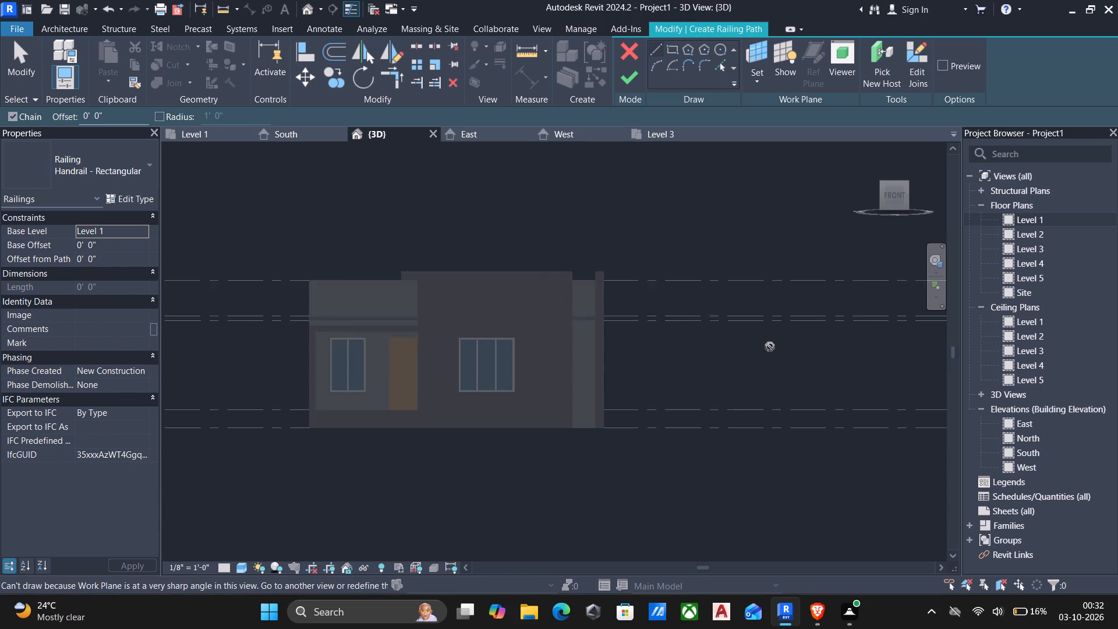
{"action": "scroll", "coordinate": [792, 347], "scroll_direction": "down", "scroll_amount": 1}
{"action": "scroll", "coordinate": [571, 333], "scroll_direction": "down", "scroll_amount": 2}
{"action": "middle_click_drag", "start_coordinate": [561, 338], "coordinate": [696, 348]}
{"action": "scroll", "coordinate": [461, 323], "scroll_direction": "up", "scroll_amount": 5}
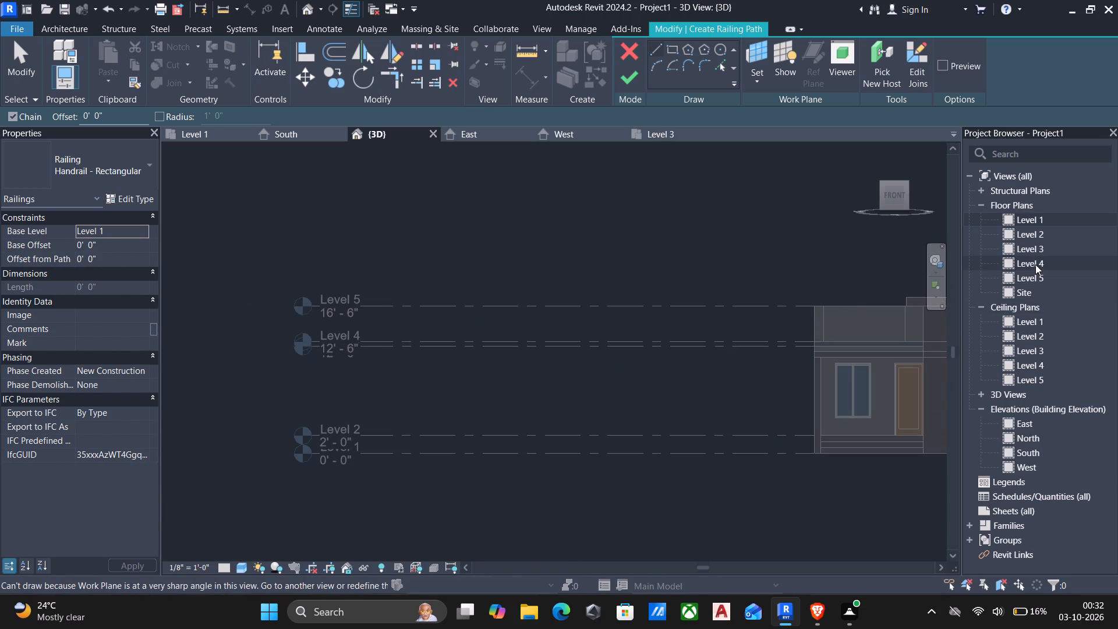
{"action": "double_click", "coordinate": [1035, 263]}
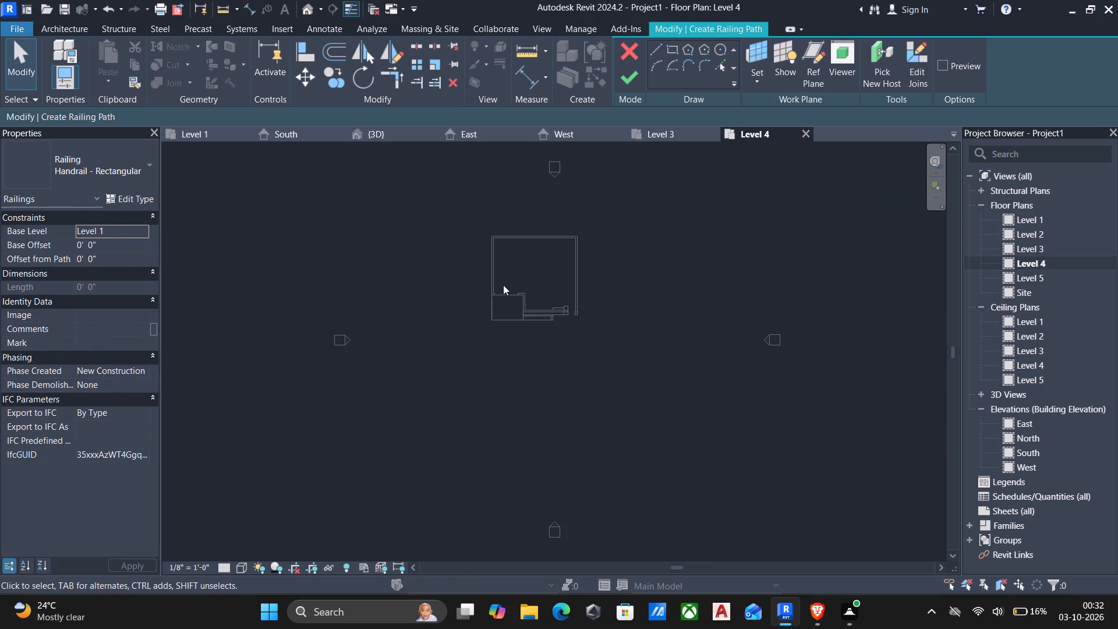
Draw a straight railing path about 2'-6" long across the gap between the two east front columns.
{"action": "scroll", "coordinate": [503, 288], "scroll_direction": "up", "scroll_amount": 5}
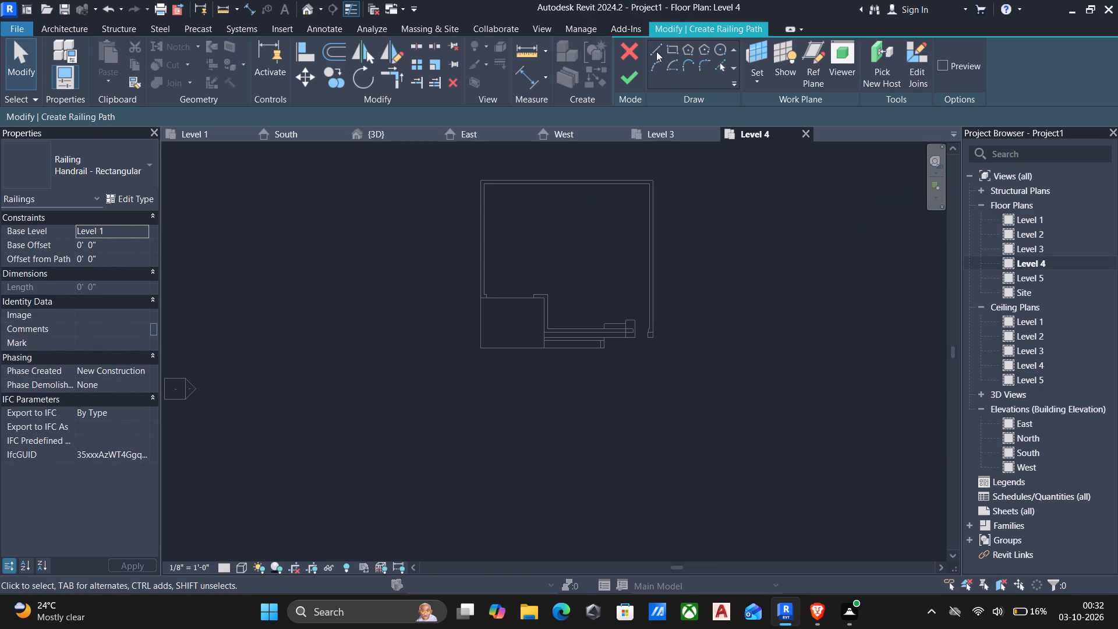
{"action": "left_click", "coordinate": [656, 51]}
{"action": "scroll", "coordinate": [628, 262], "scroll_direction": "up", "scroll_amount": 5}
{"action": "scroll", "coordinate": [647, 397], "scroll_direction": "up", "scroll_amount": 11}
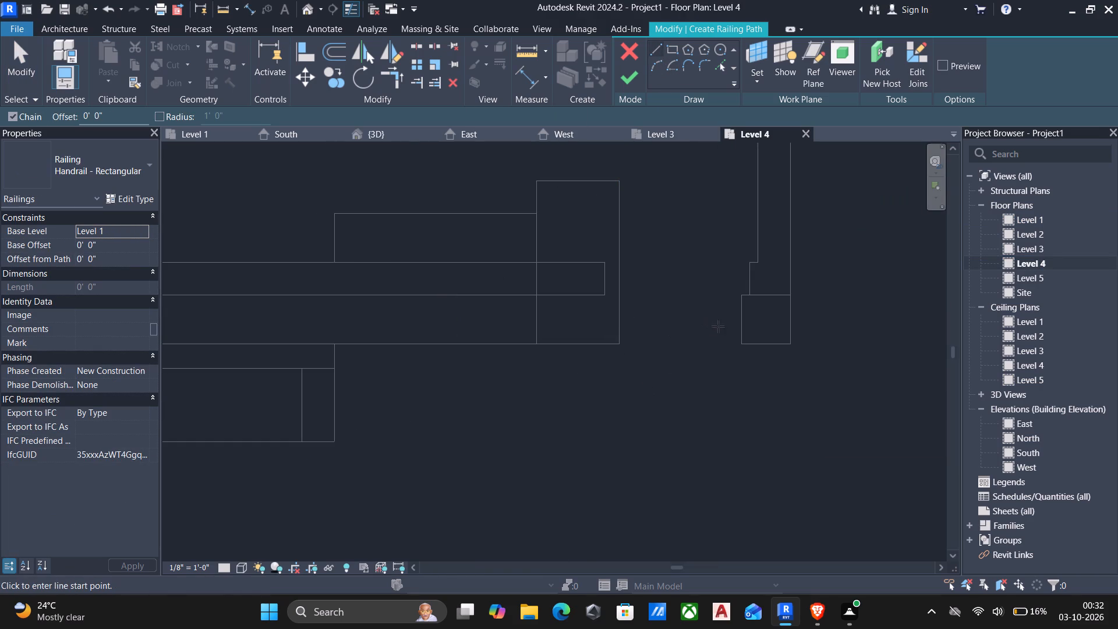
{"action": "left_click", "coordinate": [741, 326]}
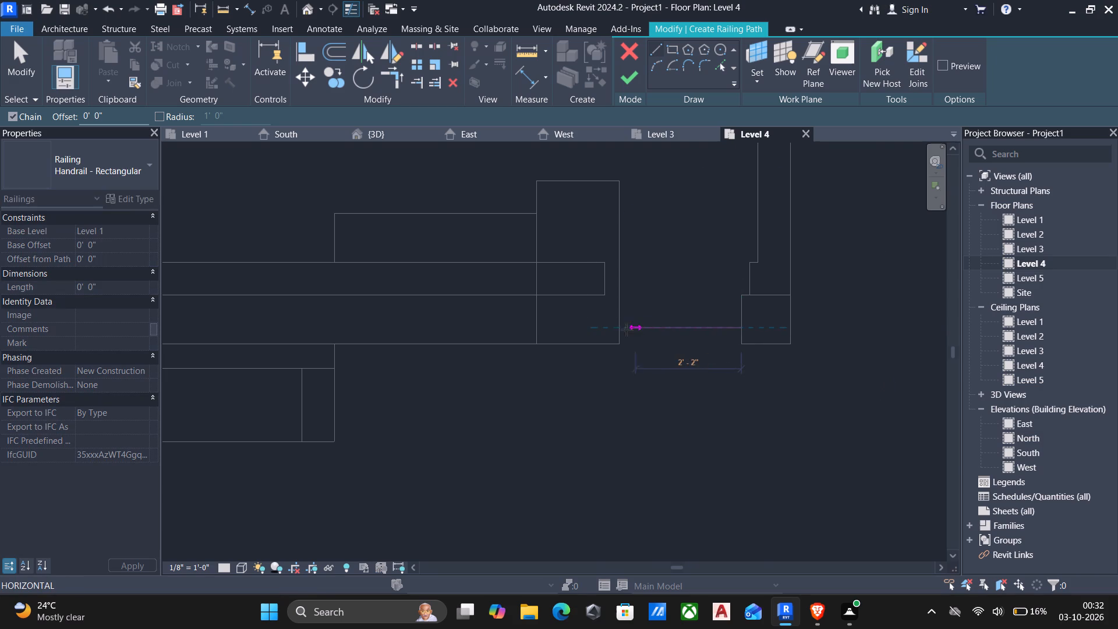
{"action": "left_click", "coordinate": [622, 333]}
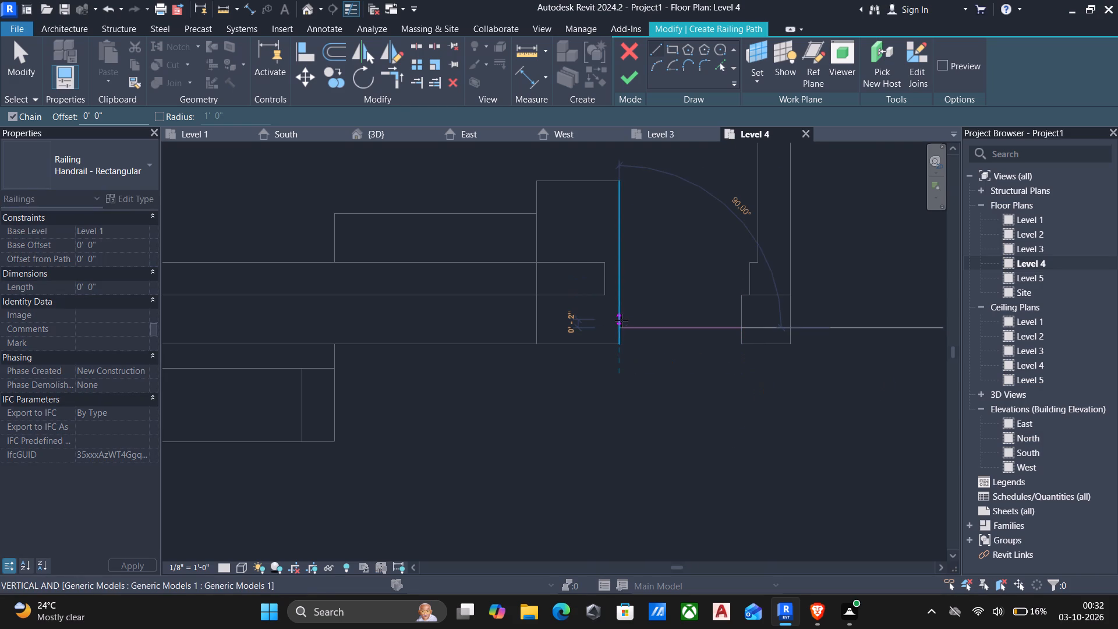
{"action": "key", "text": "Escape"}
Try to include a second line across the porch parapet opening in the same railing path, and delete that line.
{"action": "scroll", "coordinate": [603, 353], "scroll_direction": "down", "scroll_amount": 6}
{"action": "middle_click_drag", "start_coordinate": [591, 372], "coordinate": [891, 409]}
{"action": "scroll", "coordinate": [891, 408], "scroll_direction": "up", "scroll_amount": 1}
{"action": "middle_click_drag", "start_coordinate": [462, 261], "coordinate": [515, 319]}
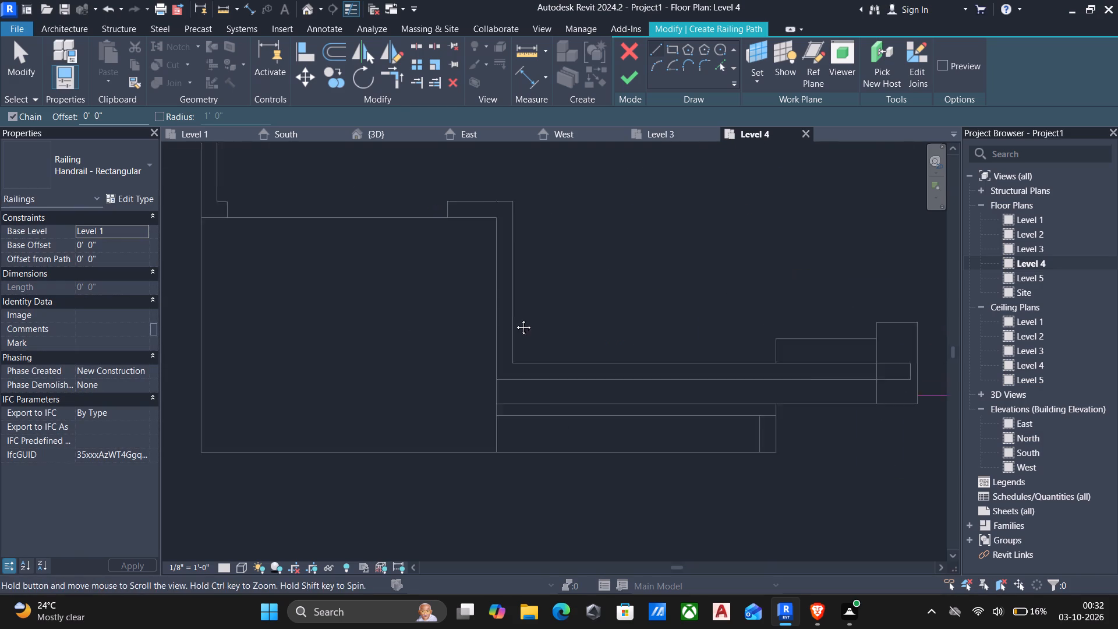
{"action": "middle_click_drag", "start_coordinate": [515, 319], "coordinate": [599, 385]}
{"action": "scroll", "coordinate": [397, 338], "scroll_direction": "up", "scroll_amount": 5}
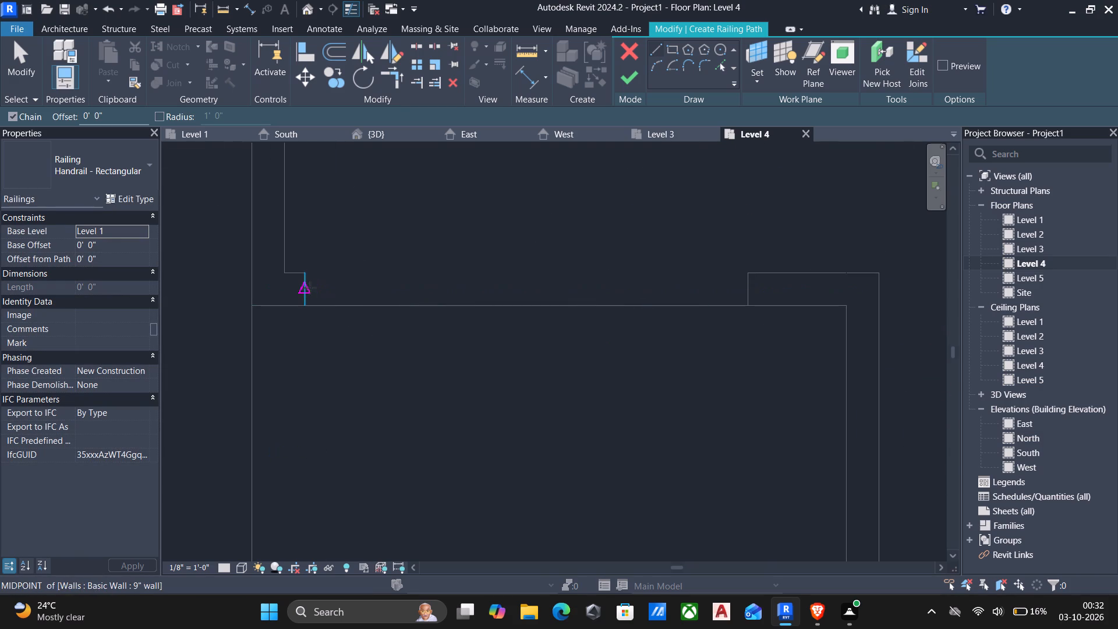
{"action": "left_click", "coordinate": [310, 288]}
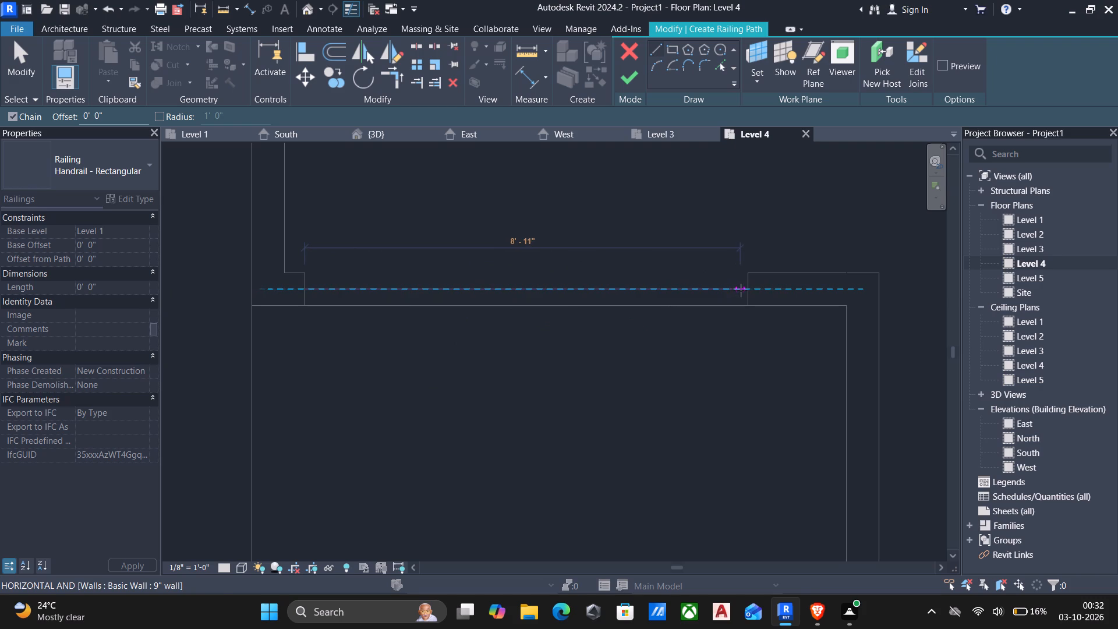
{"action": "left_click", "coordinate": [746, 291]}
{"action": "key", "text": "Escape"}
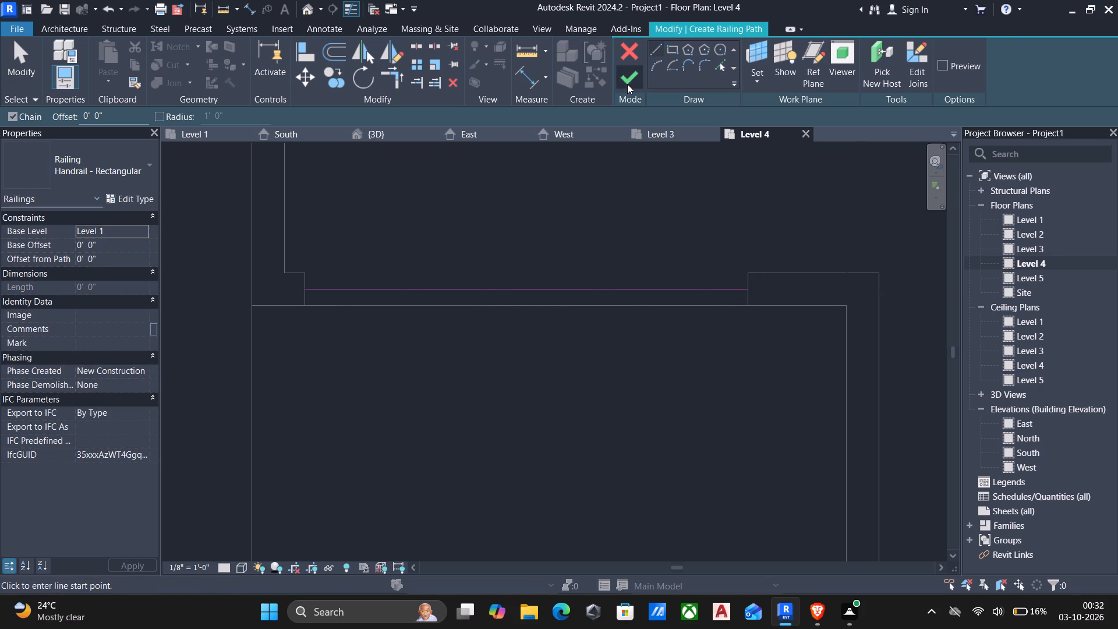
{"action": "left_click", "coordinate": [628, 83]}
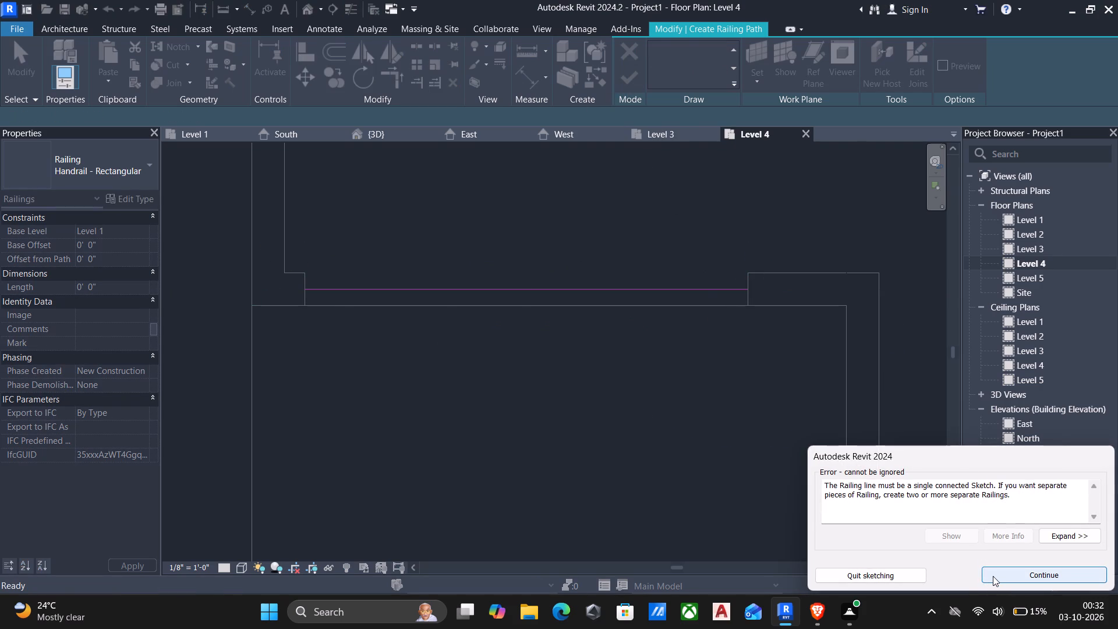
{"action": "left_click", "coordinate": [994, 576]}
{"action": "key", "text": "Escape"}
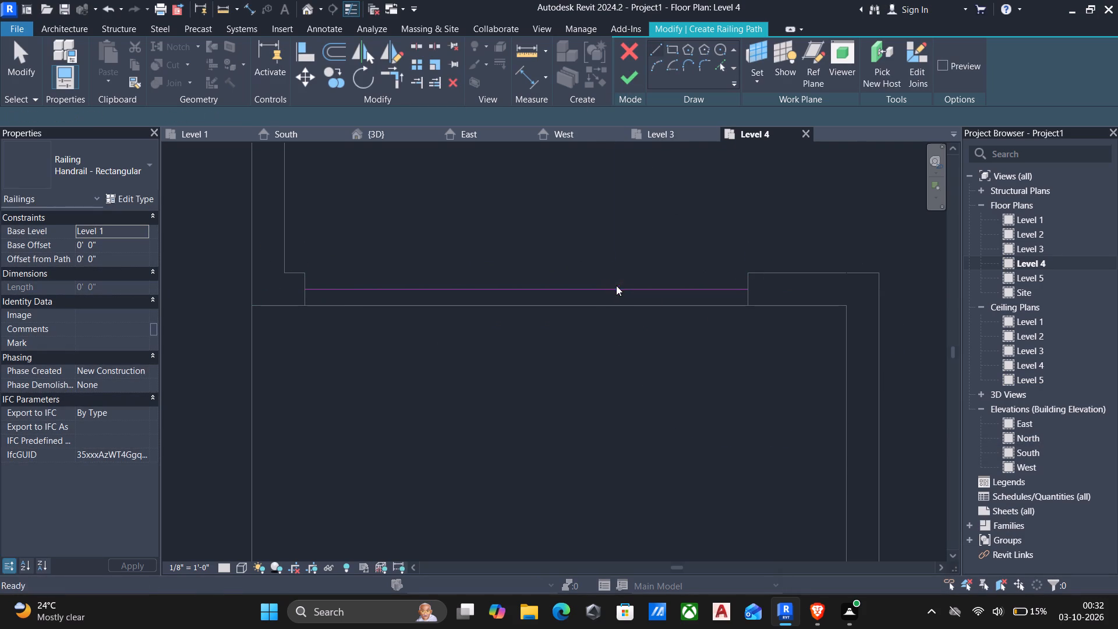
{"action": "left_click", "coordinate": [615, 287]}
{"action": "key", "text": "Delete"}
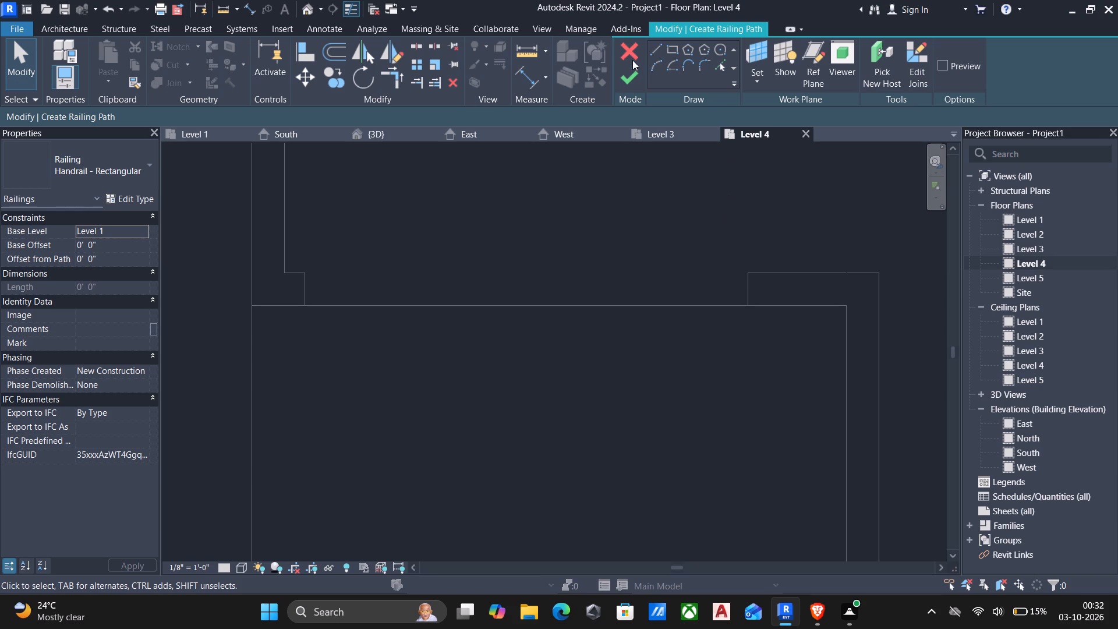
Finish the path sketch to create the railing between the east columns.
{"action": "left_click", "coordinate": [628, 77]}
Create a Handrail - Rectangular railing about 9'-1" long on Level 4, spanning the porch parapet opening between its wall ends.
{"action": "scroll", "coordinate": [654, 217], "scroll_direction": "down", "scroll_amount": 5}
{"action": "scroll", "coordinate": [647, 194], "scroll_direction": "up", "scroll_amount": 1}
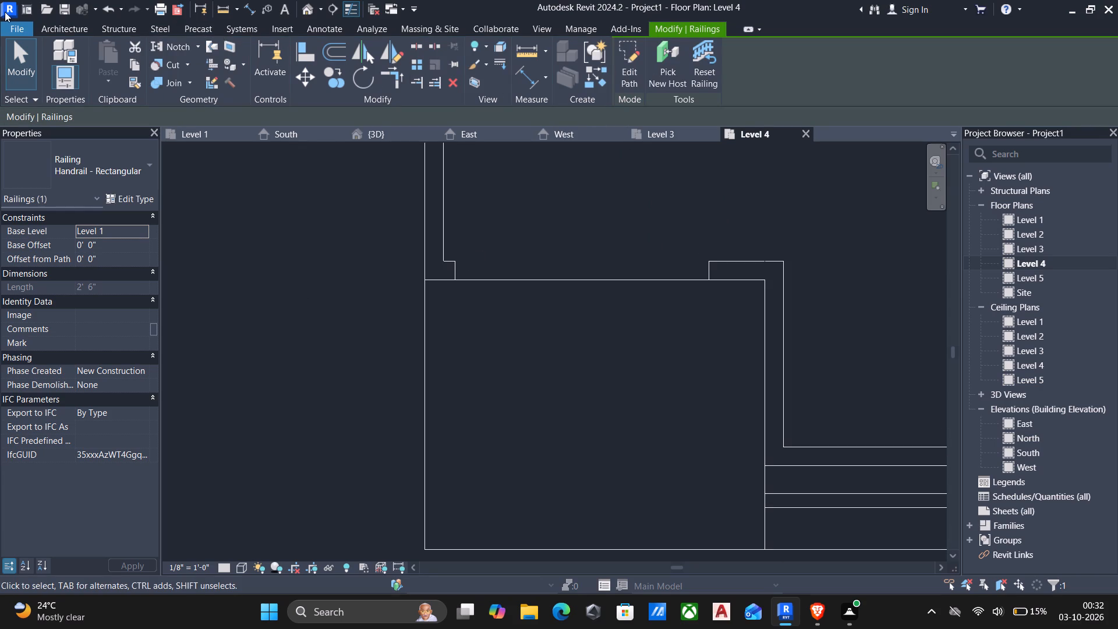
{"action": "left_click", "coordinate": [49, 29]}
{"action": "left_click", "coordinate": [468, 61]}
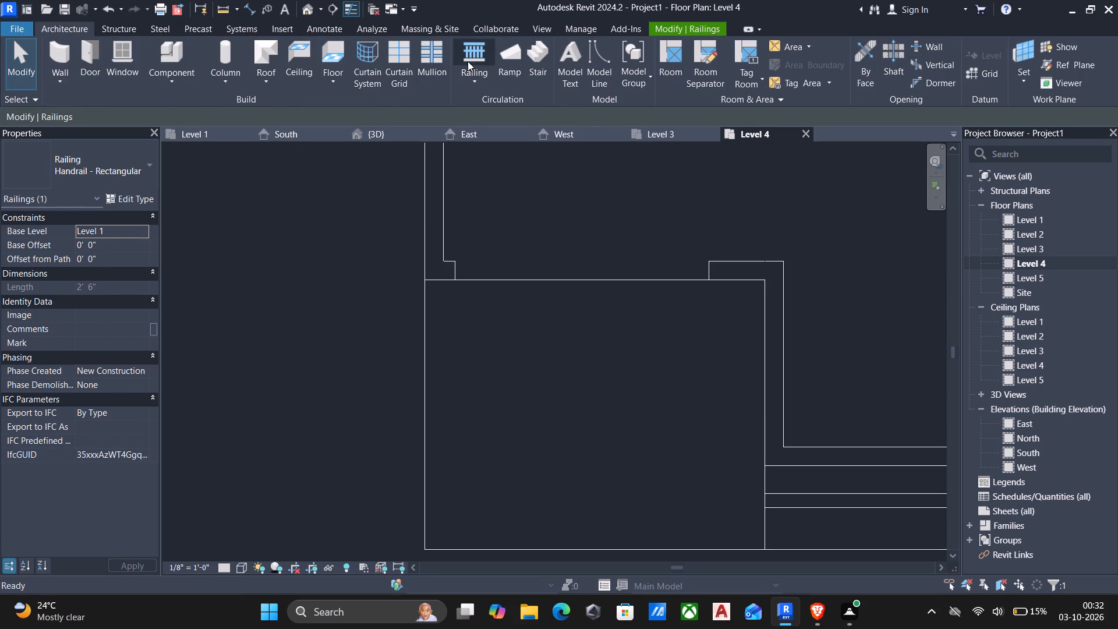
{"action": "left_click", "coordinate": [658, 52]}
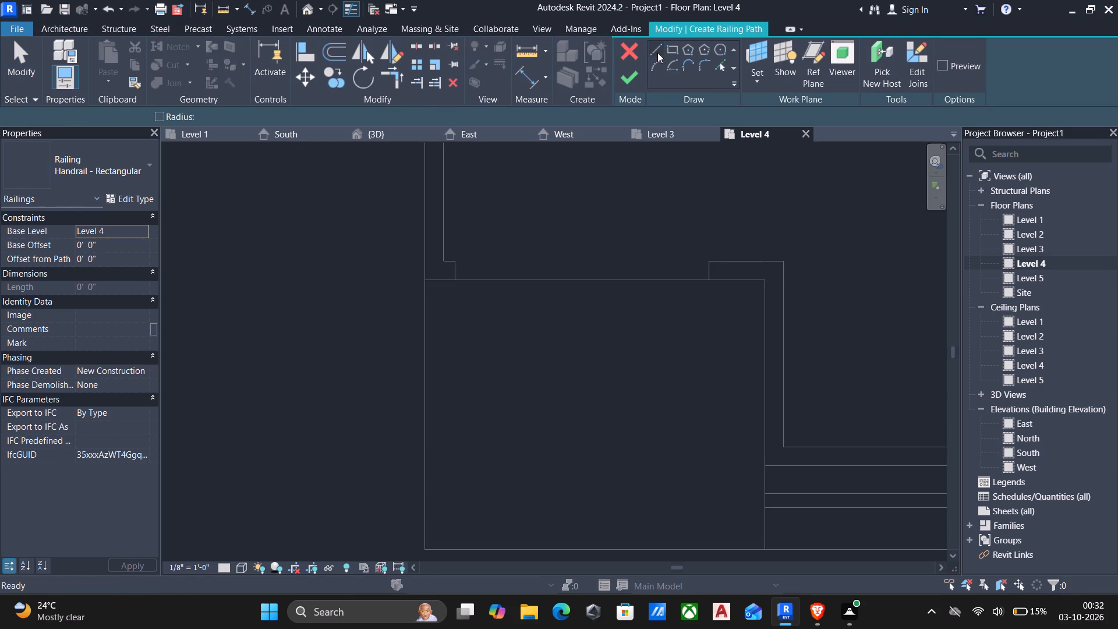
{"action": "left_click", "coordinate": [711, 269]}
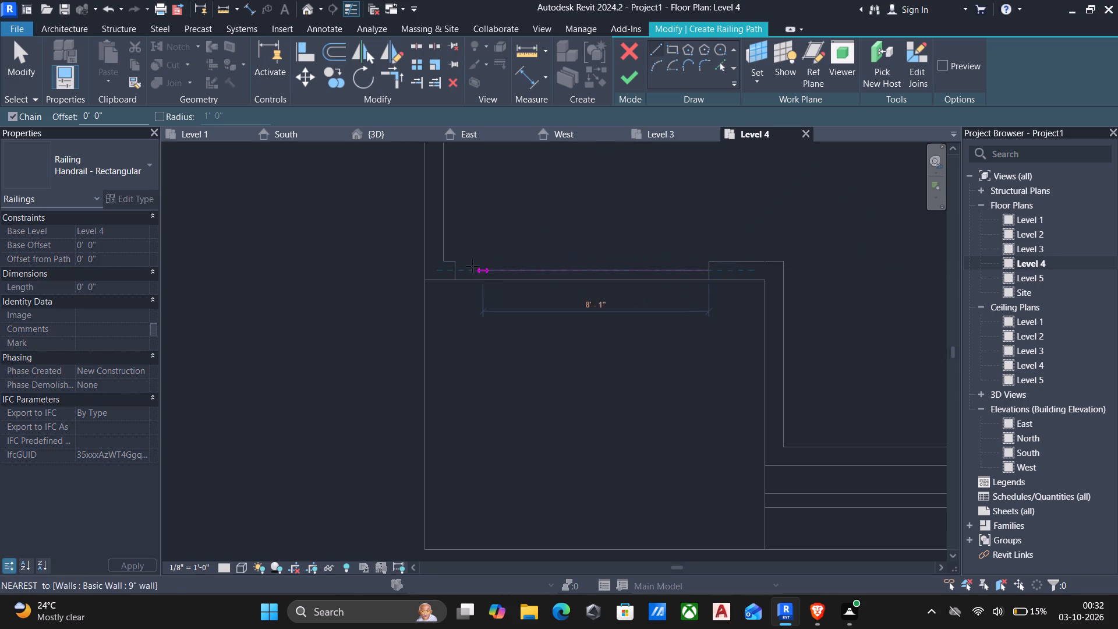
{"action": "left_click", "coordinate": [457, 271]}
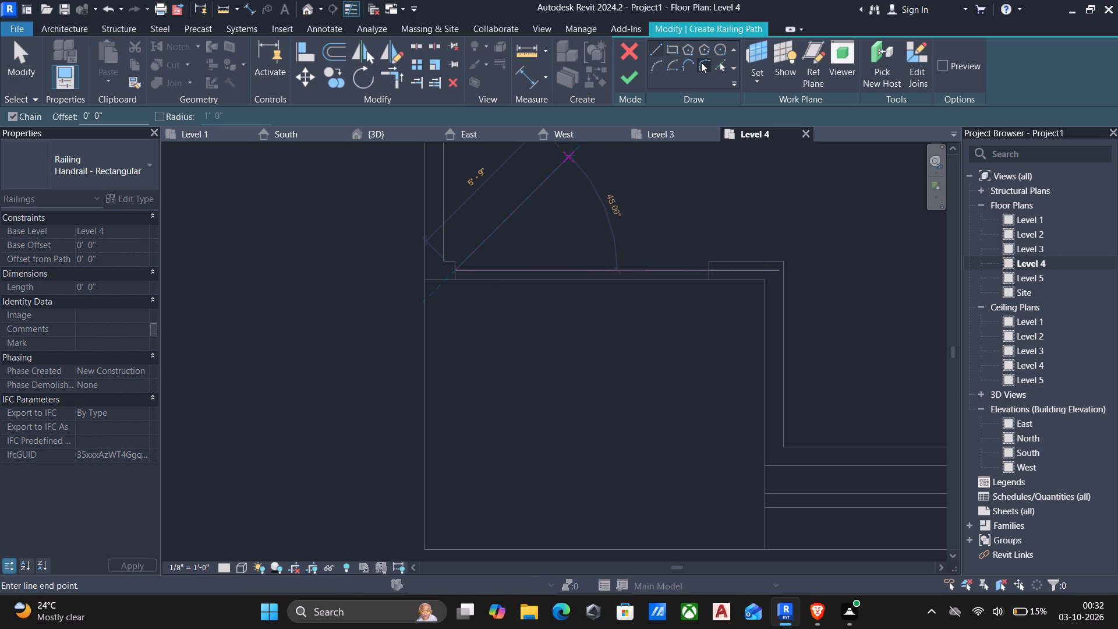
{"action": "key", "text": "Escape"}
{"action": "left_click", "coordinate": [621, 73]}
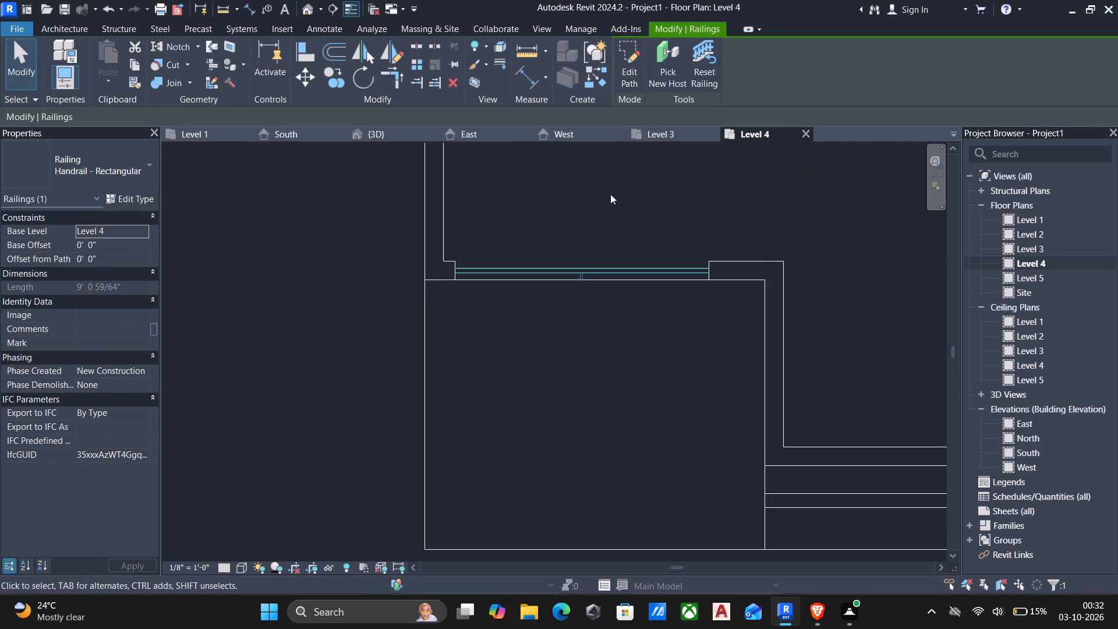
Examine the porch parapet railing and the open parapet gap at the east columns in the 3D view.
{"action": "scroll", "coordinate": [599, 179], "scroll_direction": "down", "scroll_amount": 4}
{"action": "left_click", "coordinate": [366, 132]}
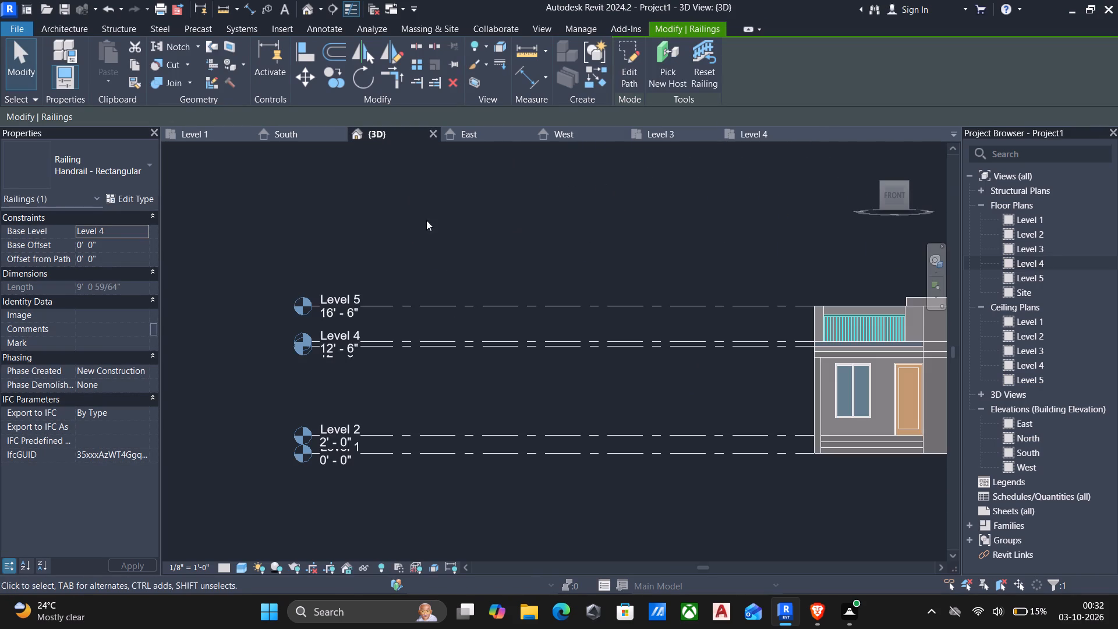
{"action": "scroll", "coordinate": [632, 341], "scroll_direction": "down", "scroll_amount": 2}
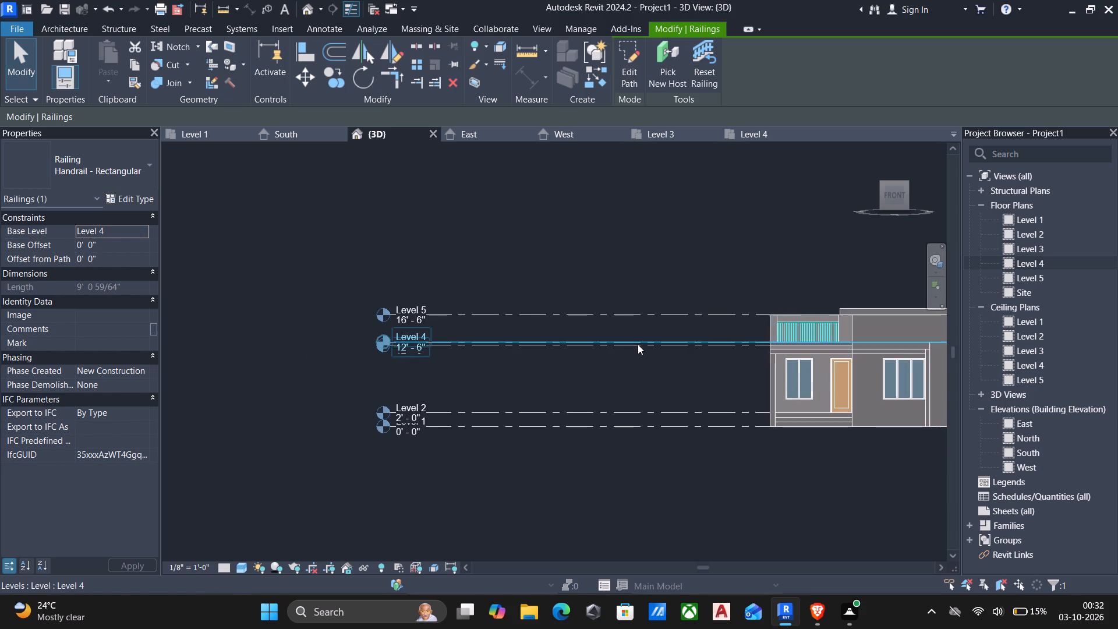
{"action": "middle_click_drag", "start_coordinate": [647, 358], "coordinate": [571, 374], "text": "shift"}
{"action": "scroll", "coordinate": [610, 338], "scroll_direction": "down", "scroll_amount": 1}
{"action": "middle_click_drag", "start_coordinate": [654, 308], "coordinate": [776, 353], "text": "shift"}
{"action": "middle_click_drag", "start_coordinate": [968, 391], "coordinate": [959, 395]}
{"action": "middle_click_drag", "start_coordinate": [914, 394], "coordinate": [761, 374]}
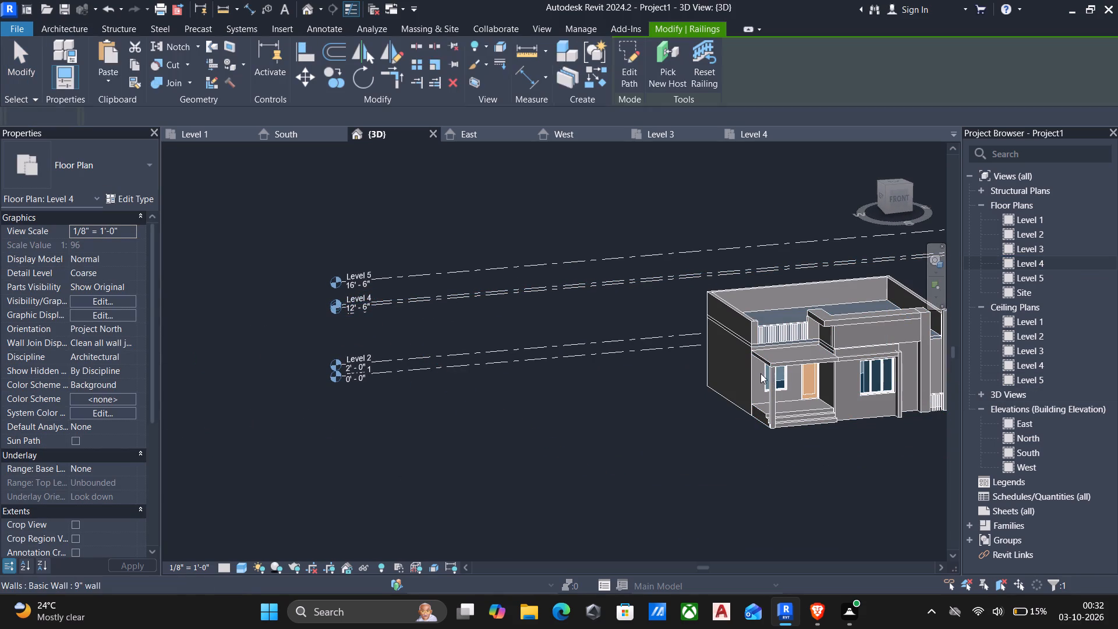
{"action": "scroll", "coordinate": [760, 373], "scroll_direction": "up", "scroll_amount": 1}
{"action": "middle_click_drag", "start_coordinate": [875, 461], "coordinate": [505, 372]}
{"action": "scroll", "coordinate": [606, 236], "scroll_direction": "up", "scroll_amount": 5}
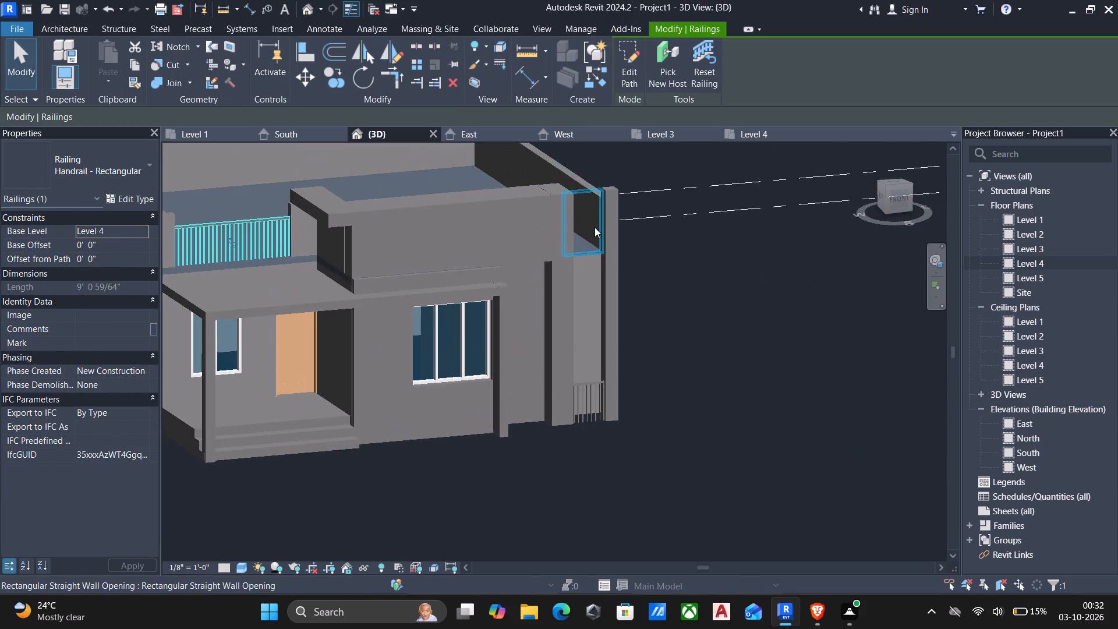
{"action": "scroll", "coordinate": [595, 227], "scroll_direction": "up", "scroll_amount": 4}
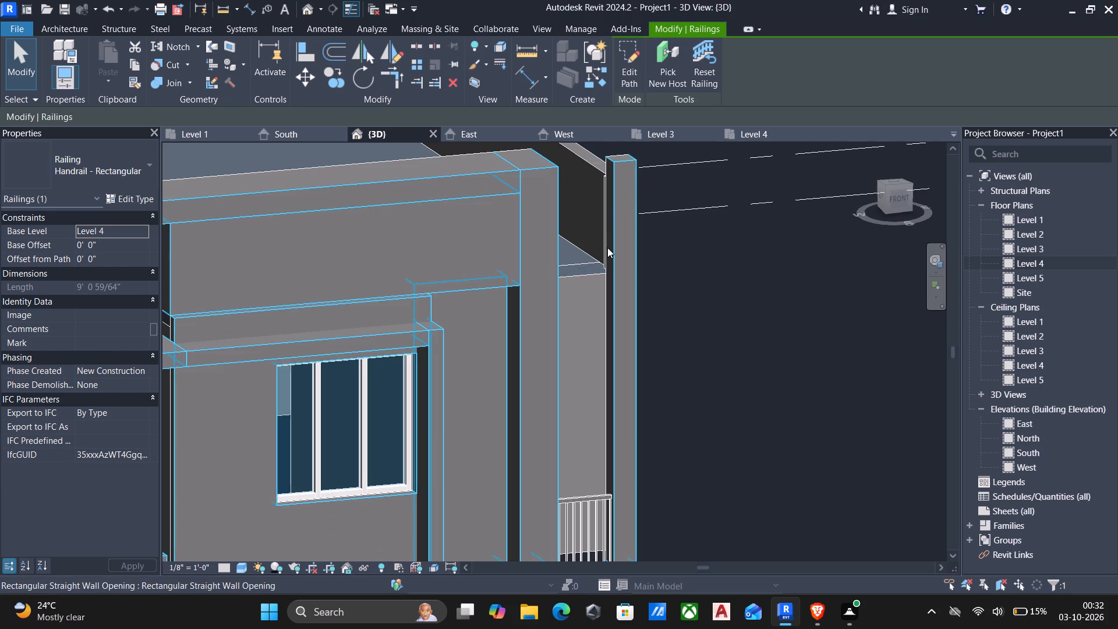
{"action": "middle_click_drag", "start_coordinate": [606, 254], "coordinate": [471, 297], "text": "shift"}
{"action": "middle_click_drag", "start_coordinate": [471, 302], "coordinate": [539, 289]}
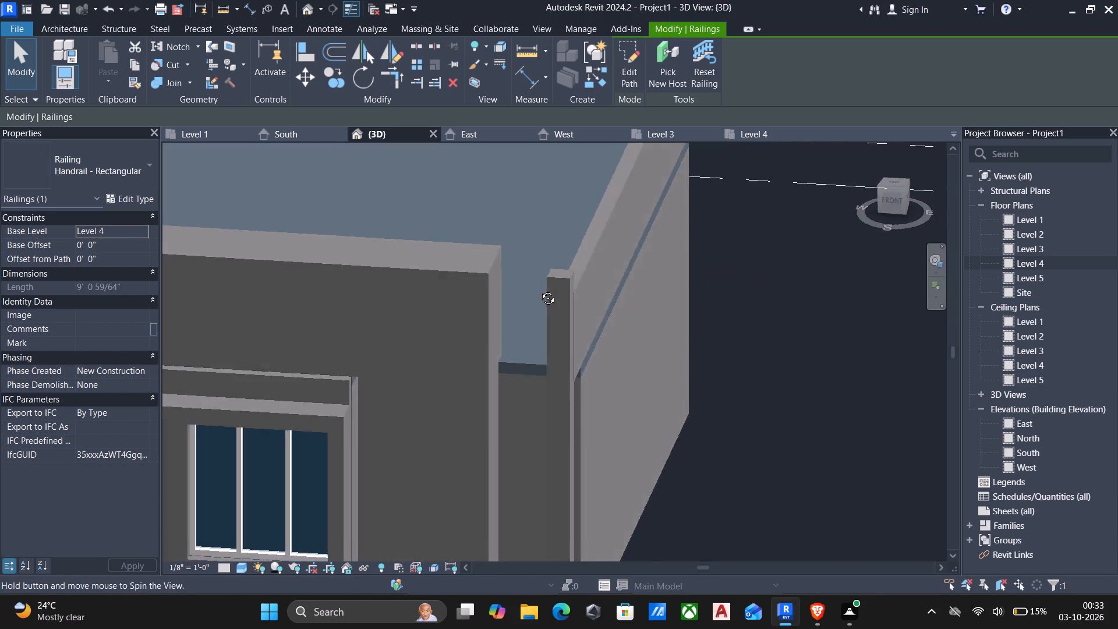
{"action": "middle_click_drag", "start_coordinate": [539, 289], "coordinate": [540, 289]}
{"action": "scroll", "coordinate": [542, 288], "scroll_direction": "down", "scroll_amount": 6}
{"action": "middle_click_drag", "start_coordinate": [553, 299], "coordinate": [584, 285]}
{"action": "scroll", "coordinate": [584, 285], "scroll_direction": "up", "scroll_amount": 1}
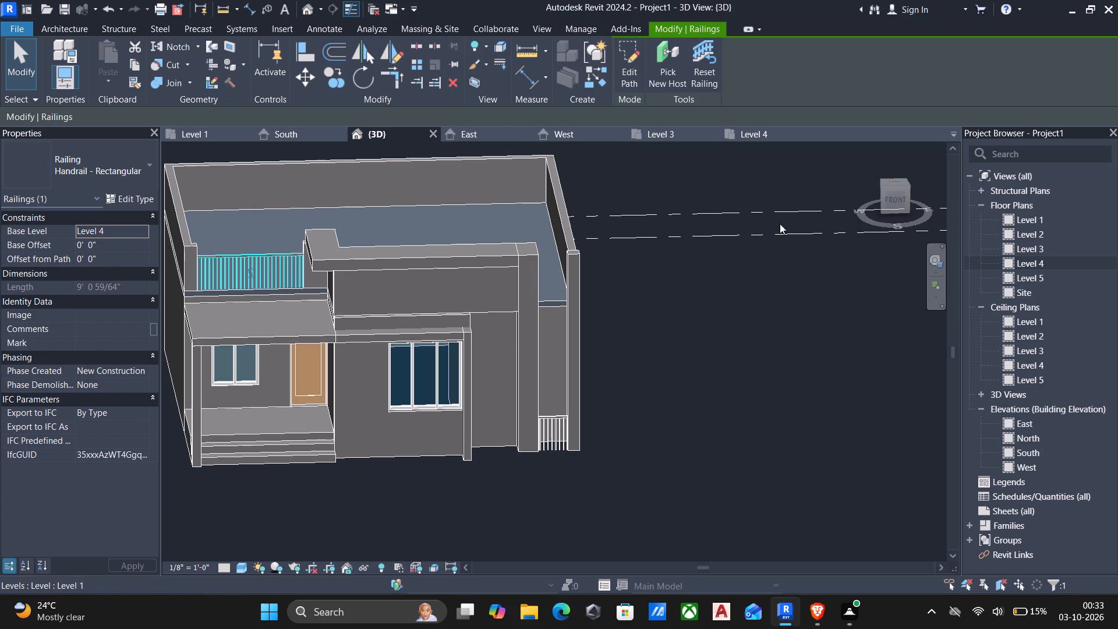
Open the Level 3 floor plan at the gap between the east columns.
{"action": "double_click", "coordinate": [1036, 250]}
{"action": "scroll", "coordinate": [712, 369], "scroll_direction": "up", "scroll_amount": 5}
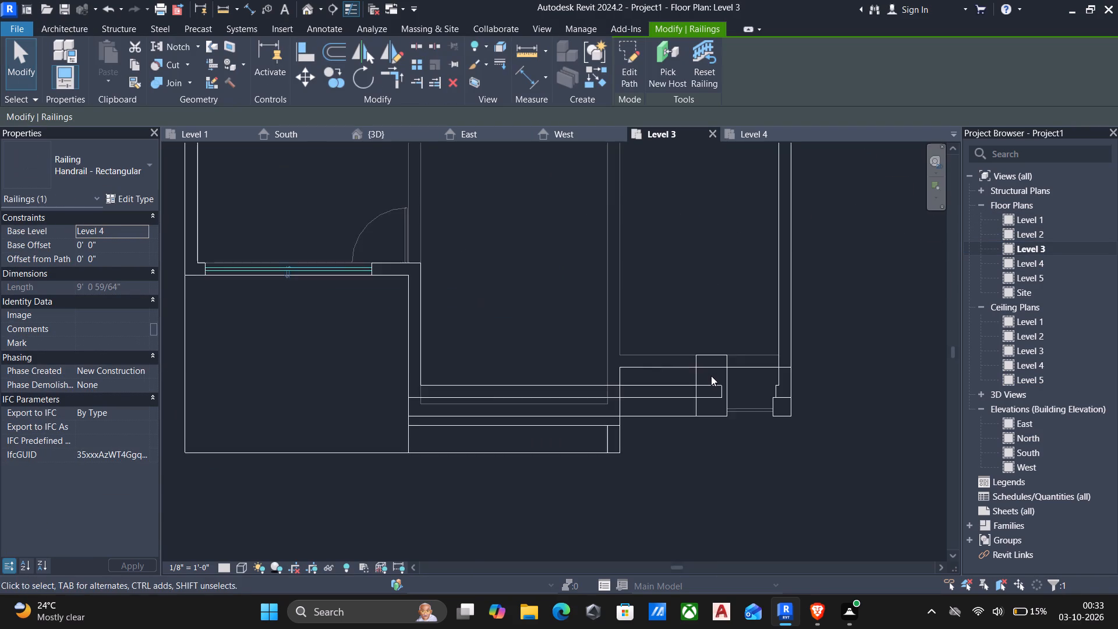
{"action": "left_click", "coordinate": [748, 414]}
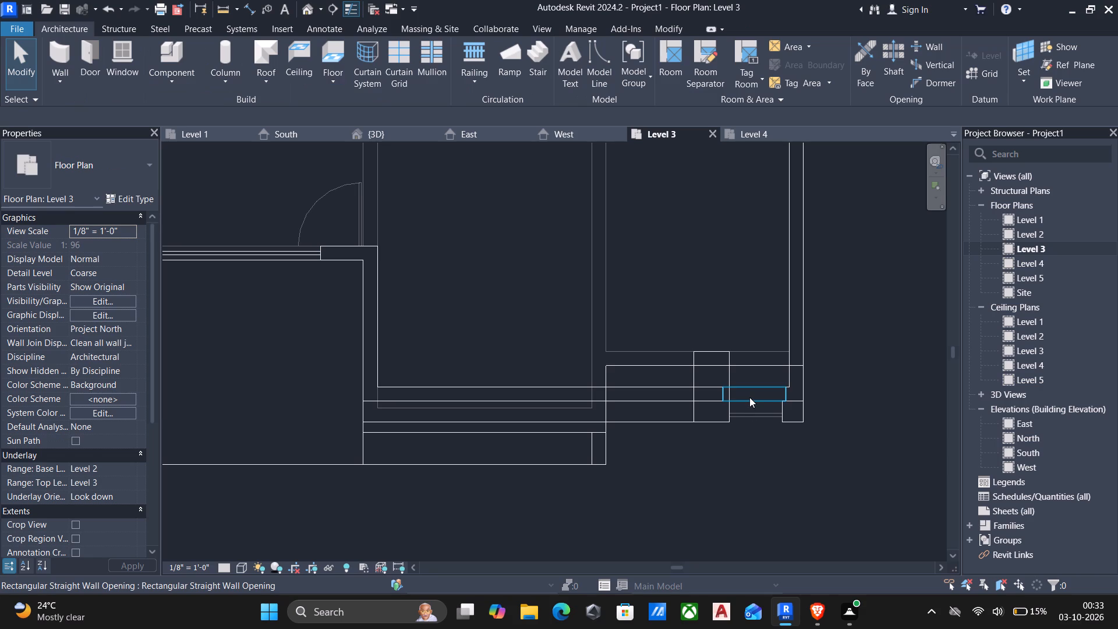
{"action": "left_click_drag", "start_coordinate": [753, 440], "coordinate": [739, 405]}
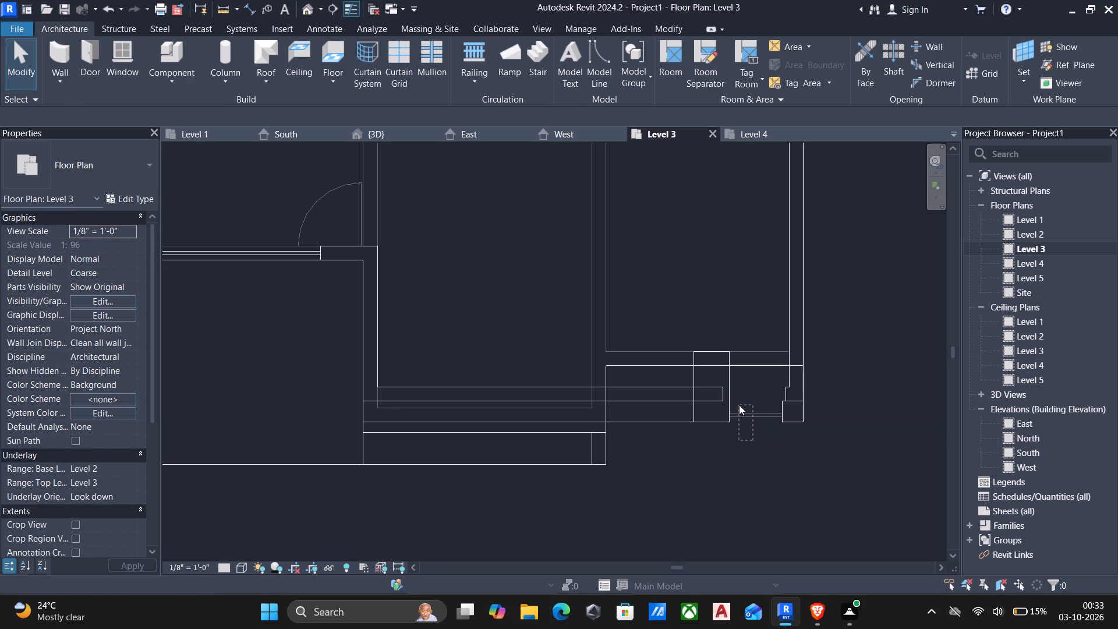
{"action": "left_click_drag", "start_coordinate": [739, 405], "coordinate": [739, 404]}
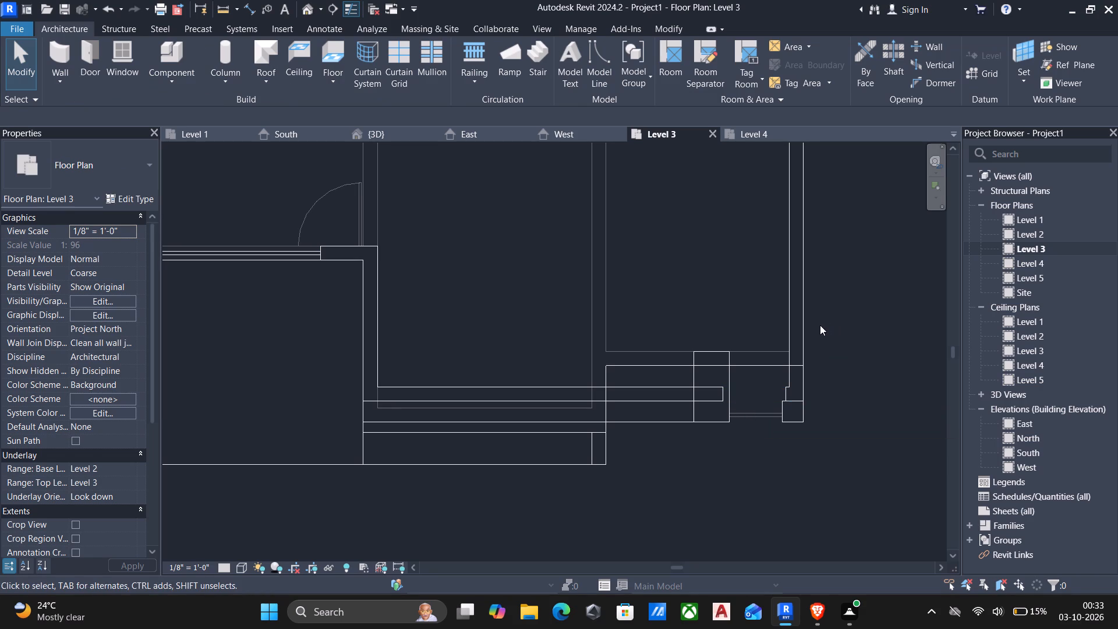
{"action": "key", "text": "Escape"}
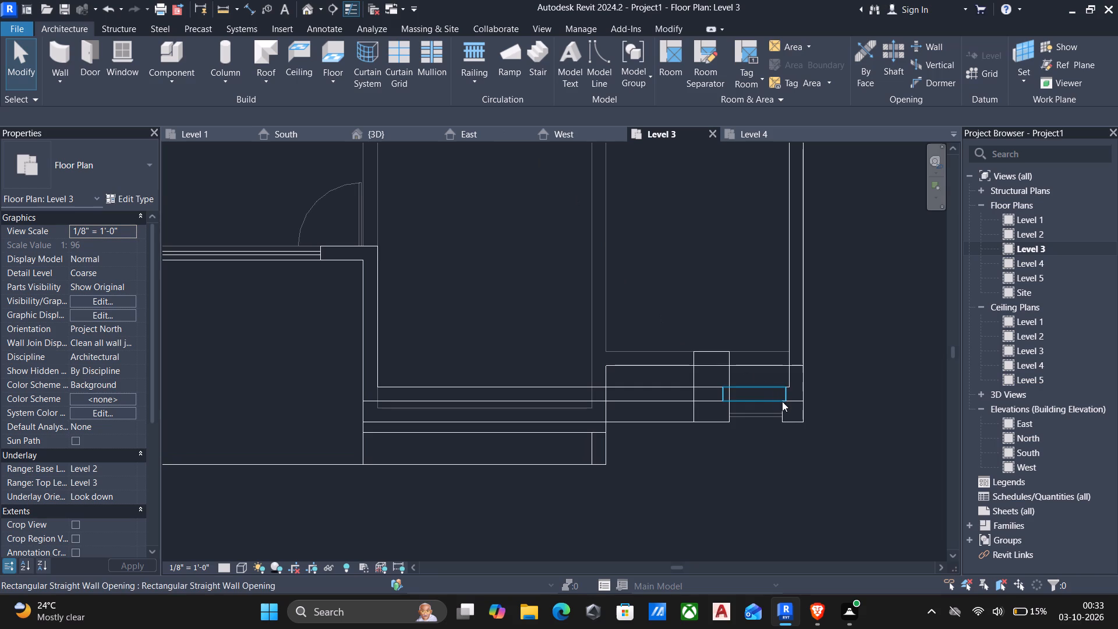
Create a straight Handrail - Rectangular railing about 2'-10" long on Level 3, from the east wall to the column's inner end.
{"action": "left_click", "coordinate": [473, 49]}
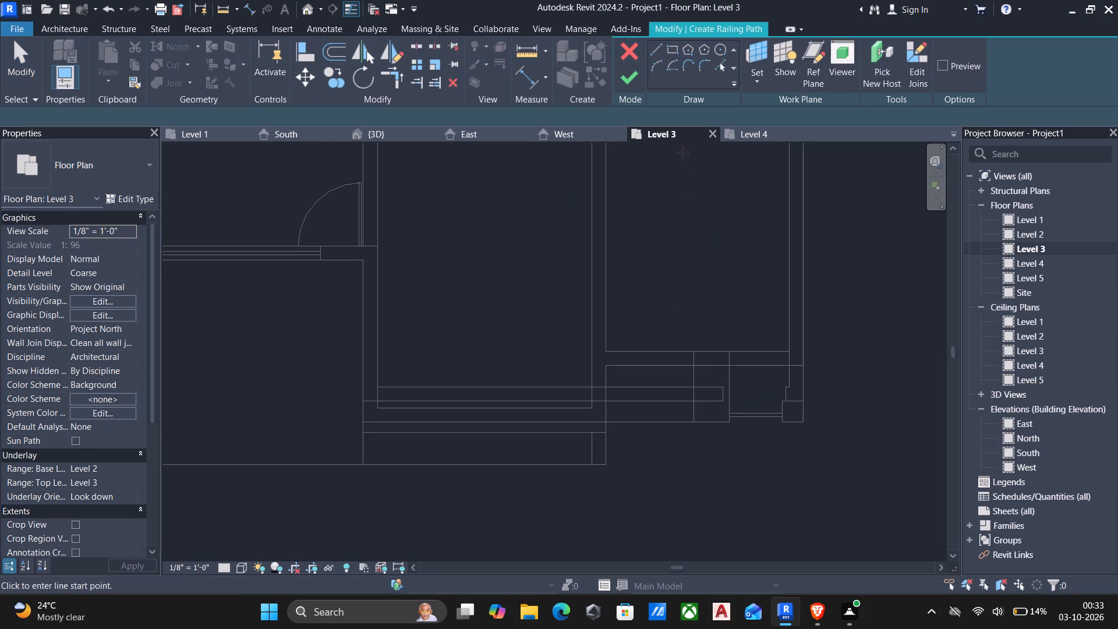
{"action": "left_click", "coordinate": [654, 45]}
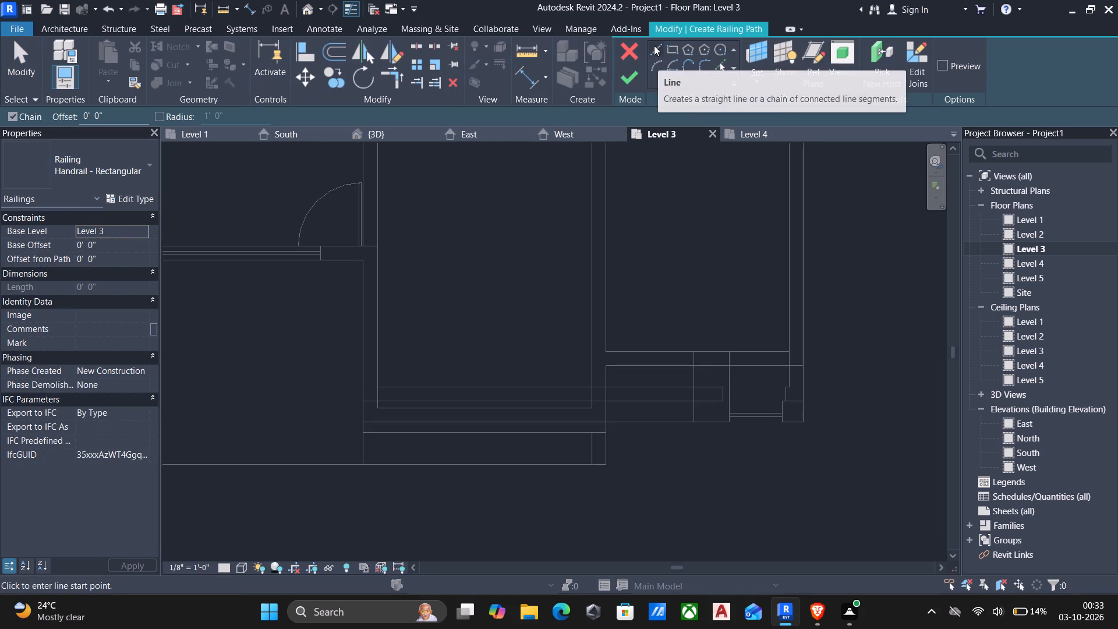
{"action": "scroll", "coordinate": [784, 362], "scroll_direction": "up", "scroll_amount": 5}
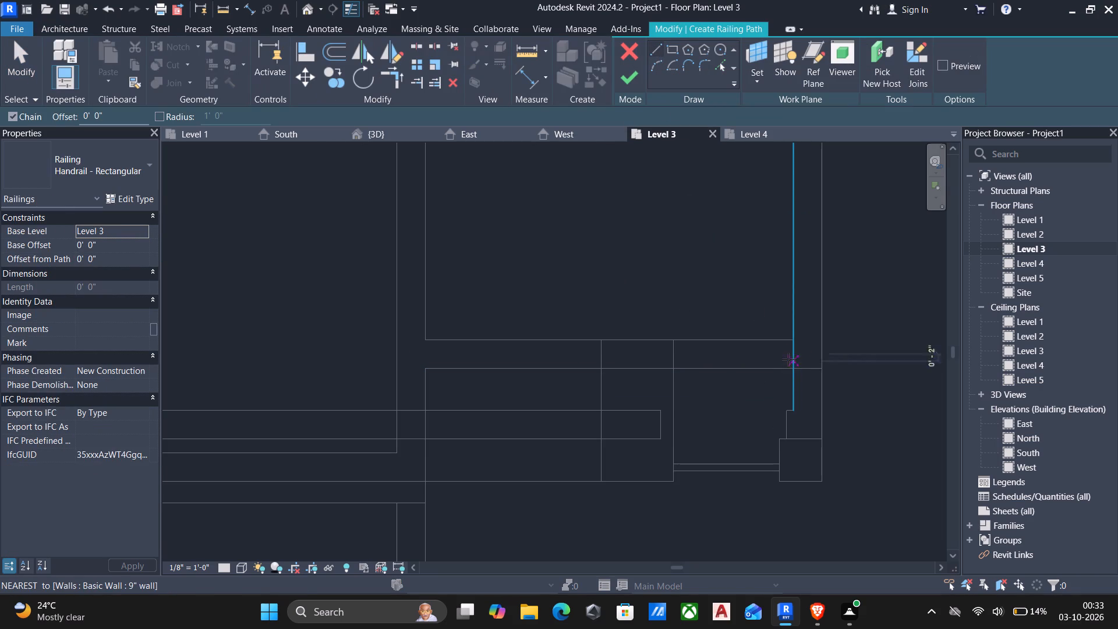
{"action": "left_click", "coordinate": [791, 359]}
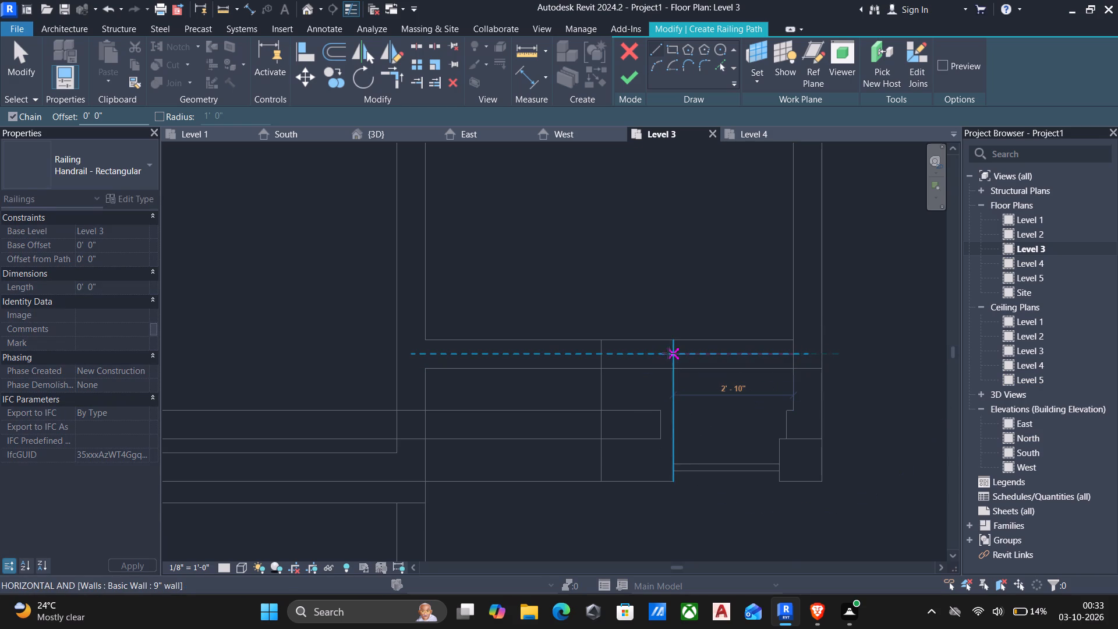
{"action": "left_click", "coordinate": [669, 355]}
{"action": "key", "text": "Escape"}
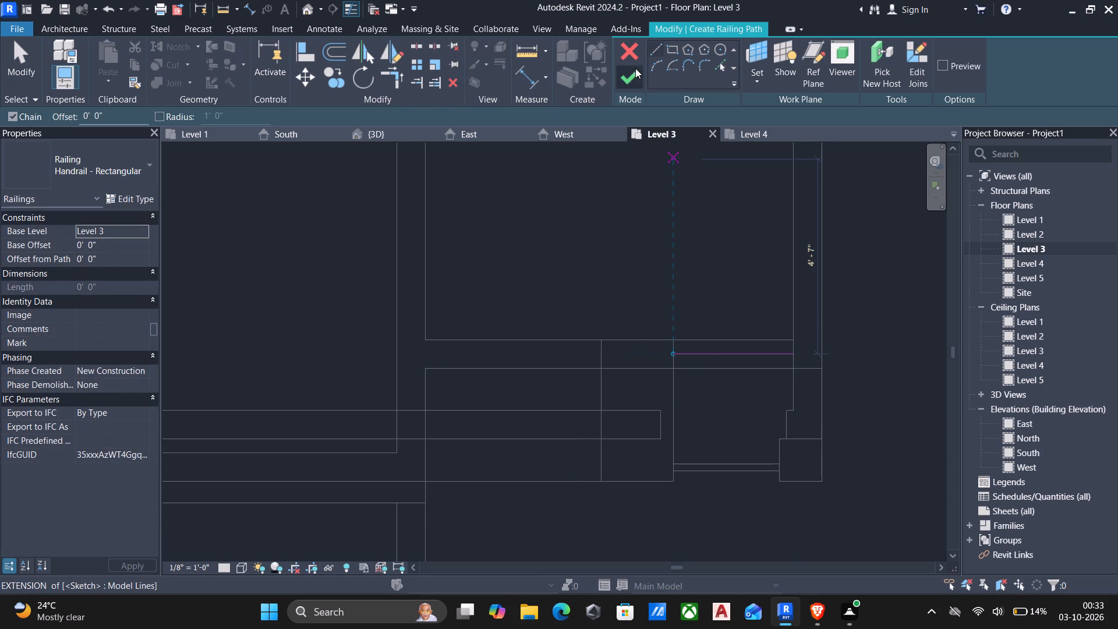
{"action": "left_click", "coordinate": [634, 72]}
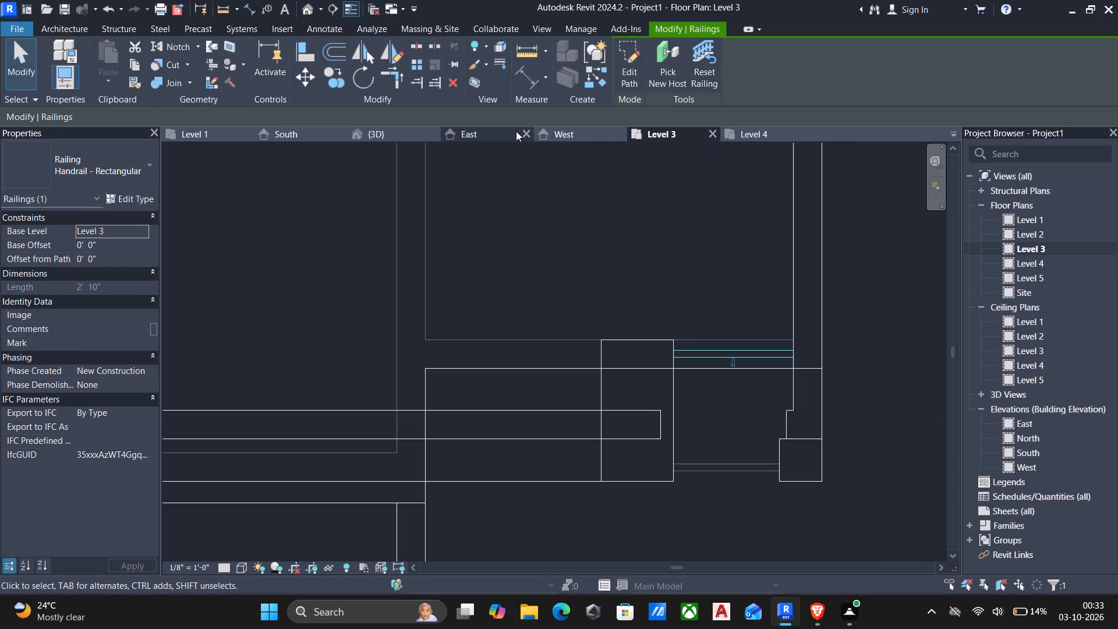
Delete the ground-level rectangular handrail between the two east columns in the 3D view.
{"action": "left_click", "coordinate": [391, 133]}
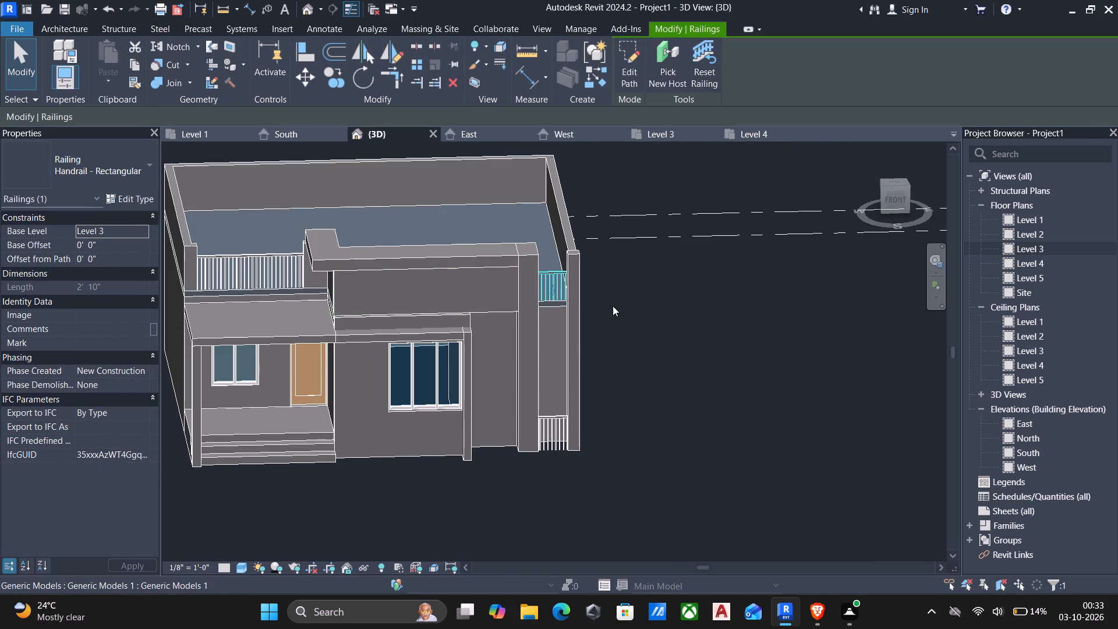
{"action": "left_click", "coordinate": [553, 418]}
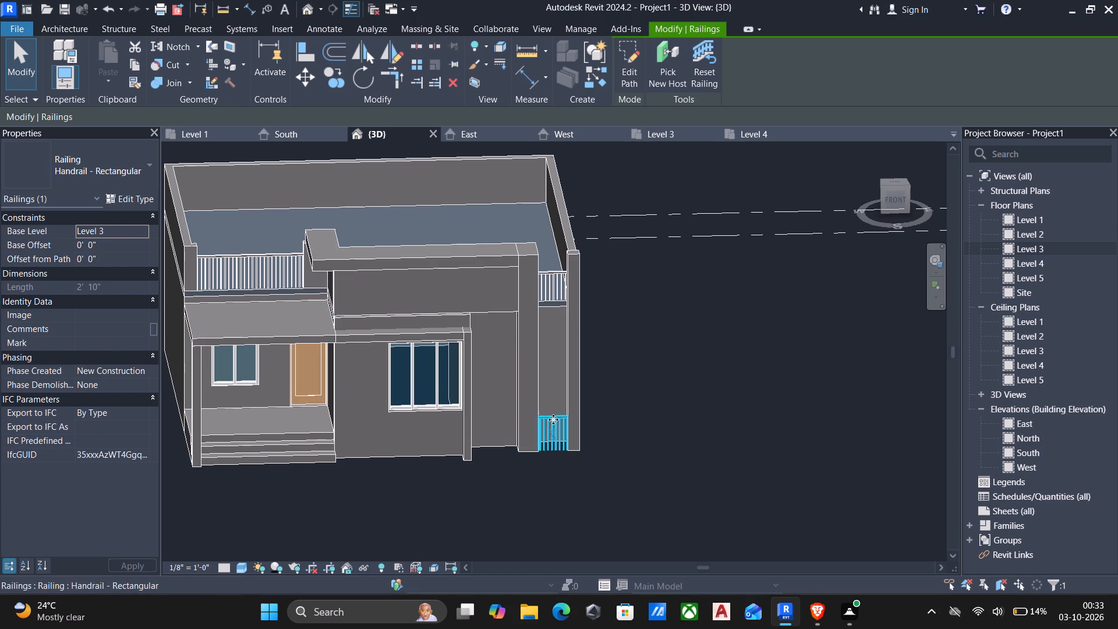
{"action": "key", "text": "Delete"}
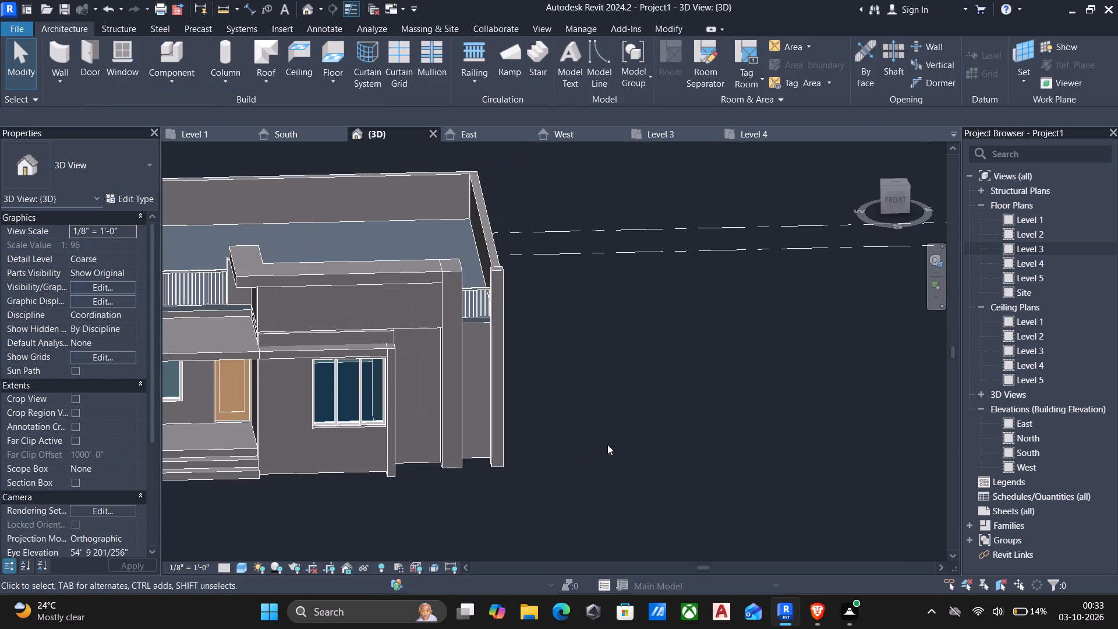
Open the facade's in-place generic model, with its columns, canopies and porch, for editing.
{"action": "middle_click_drag", "start_coordinate": [610, 444], "coordinate": [578, 420], "text": "shift"}
{"action": "scroll", "coordinate": [584, 415], "scroll_direction": "down", "scroll_amount": 3}
{"action": "middle_click_drag", "start_coordinate": [584, 415], "coordinate": [671, 389]}
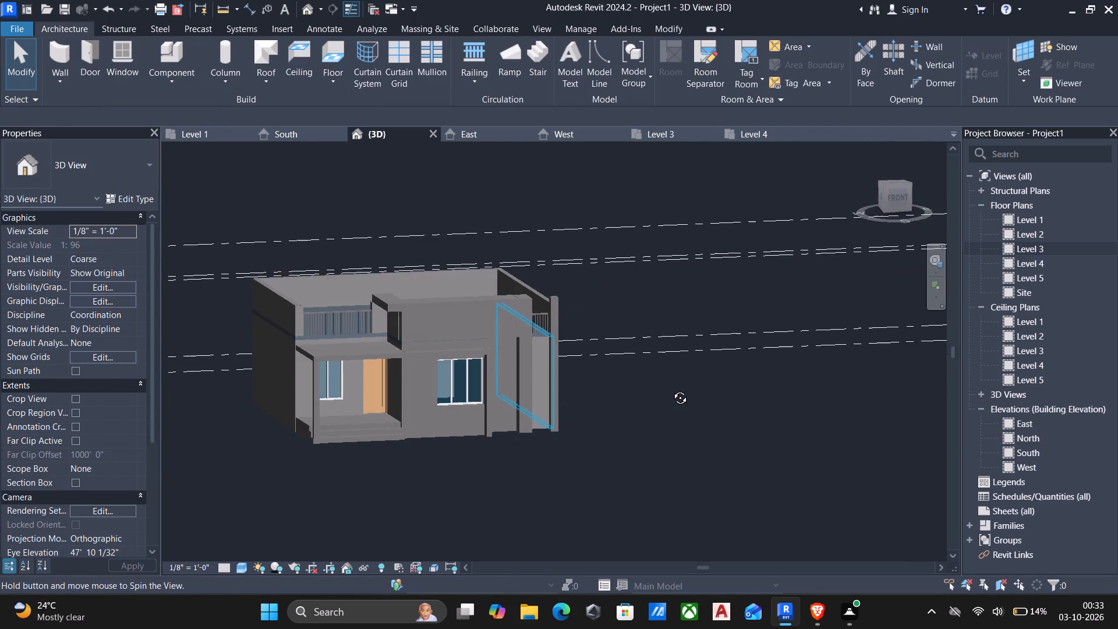
{"action": "middle_click_drag", "start_coordinate": [671, 389], "coordinate": [568, 414]}
{"action": "scroll", "coordinate": [526, 418], "scroll_direction": "up", "scroll_amount": 1}
{"action": "middle_click_drag", "start_coordinate": [533, 419], "coordinate": [575, 412]}
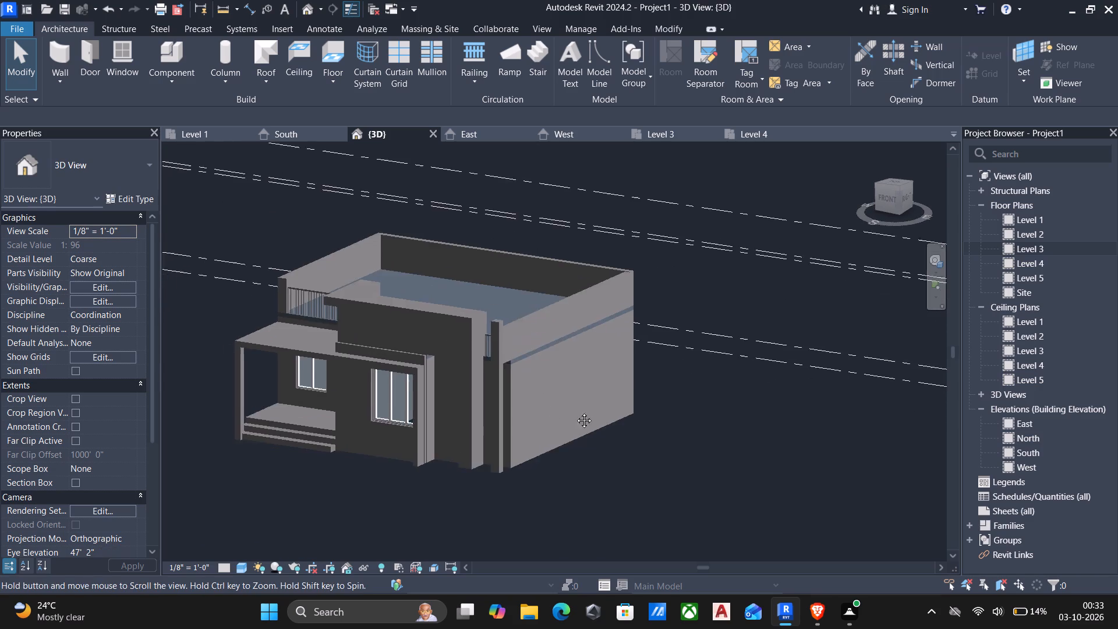
{"action": "middle_click_drag", "start_coordinate": [575, 412], "coordinate": [654, 412]}
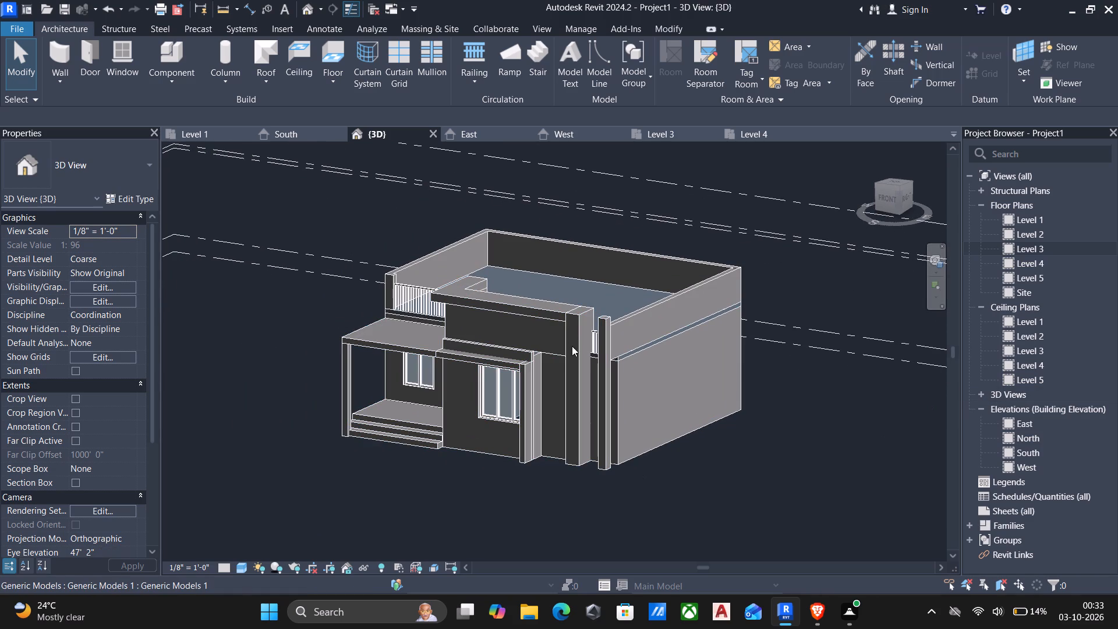
{"action": "scroll", "coordinate": [540, 349], "scroll_direction": "up", "scroll_amount": 4}
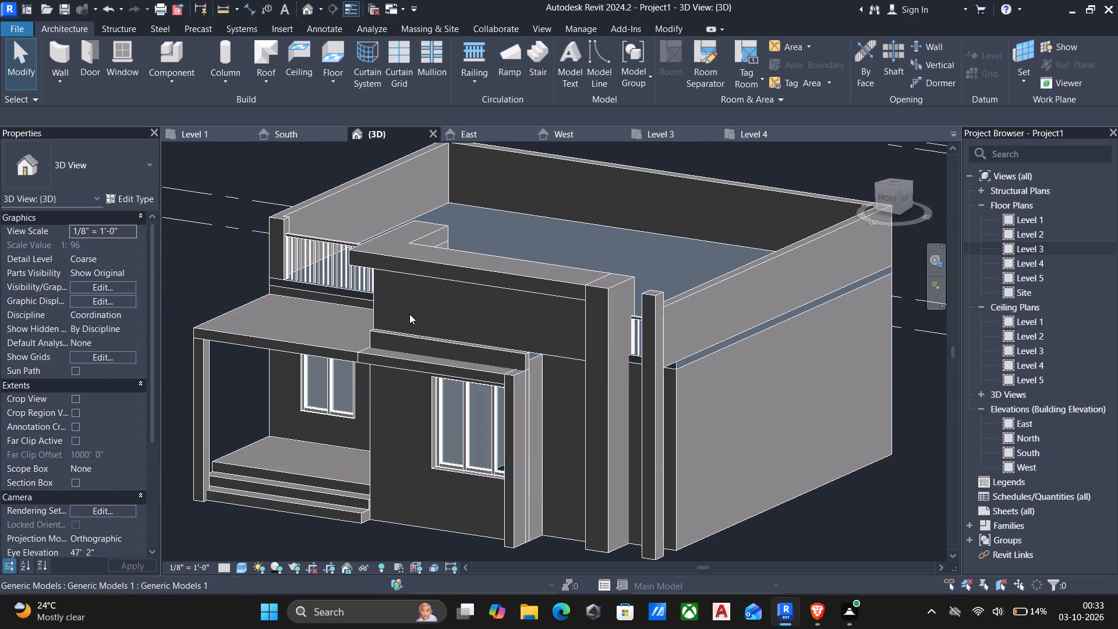
{"action": "left_click", "coordinate": [400, 264]}
{"action": "left_click", "coordinate": [419, 268]}
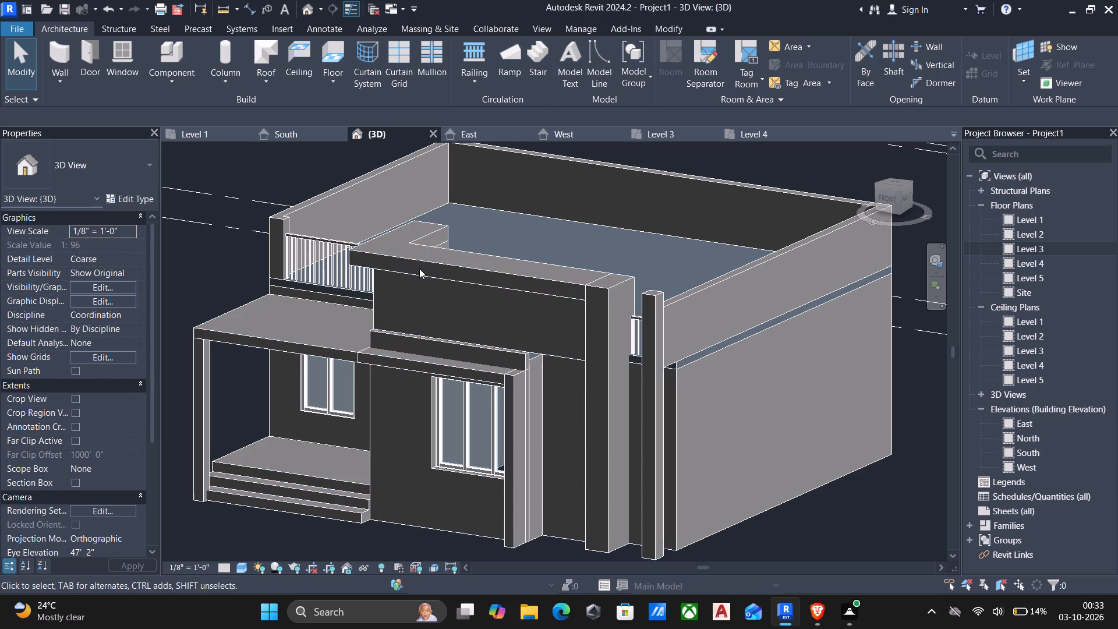
{"action": "left_click", "coordinate": [423, 259]}
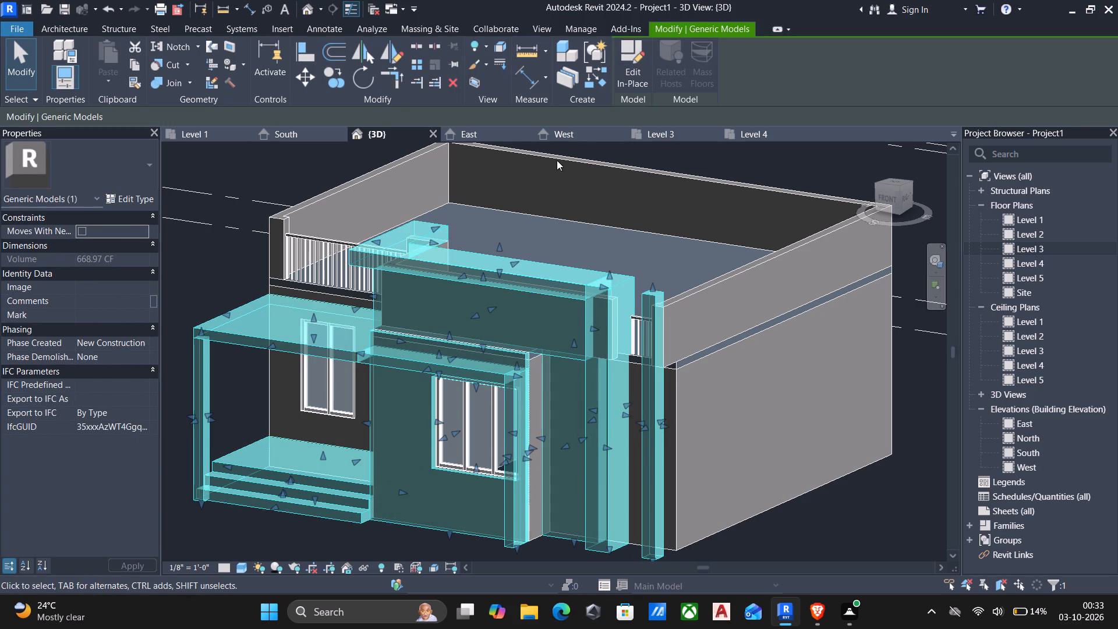
{"action": "left_click", "coordinate": [630, 70]}
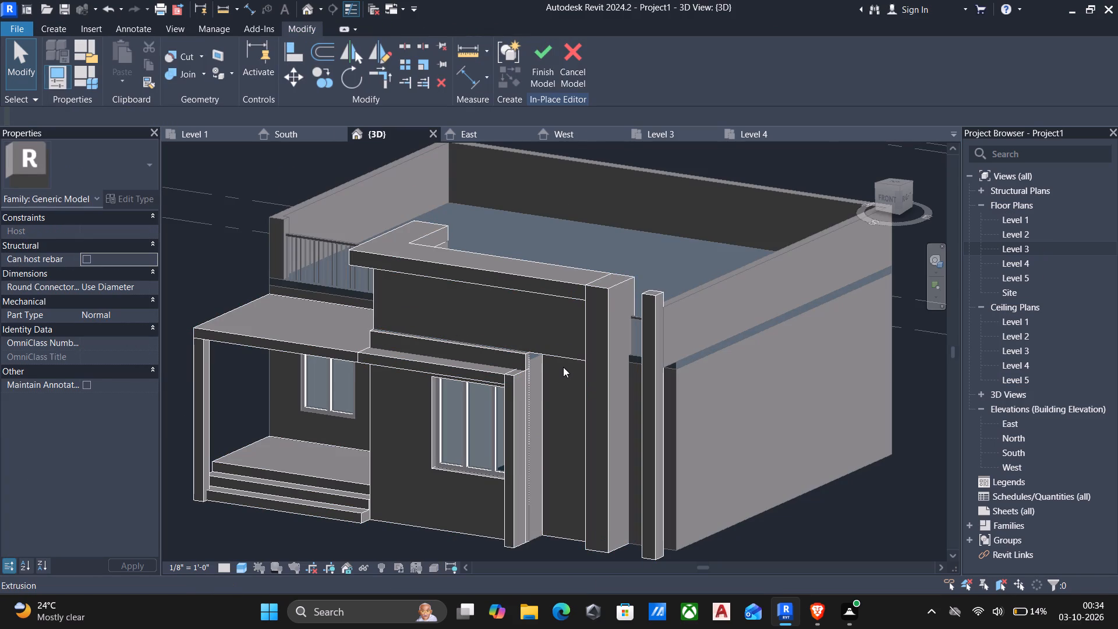
{"action": "left_click", "coordinate": [560, 539]}
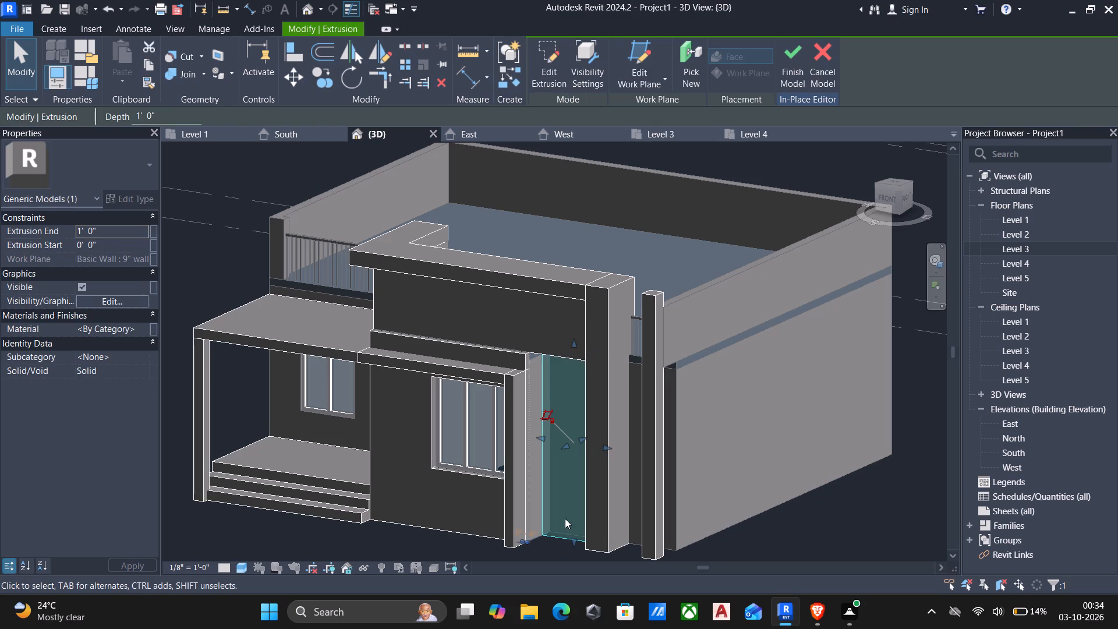
{"action": "key", "text": "Escape"}
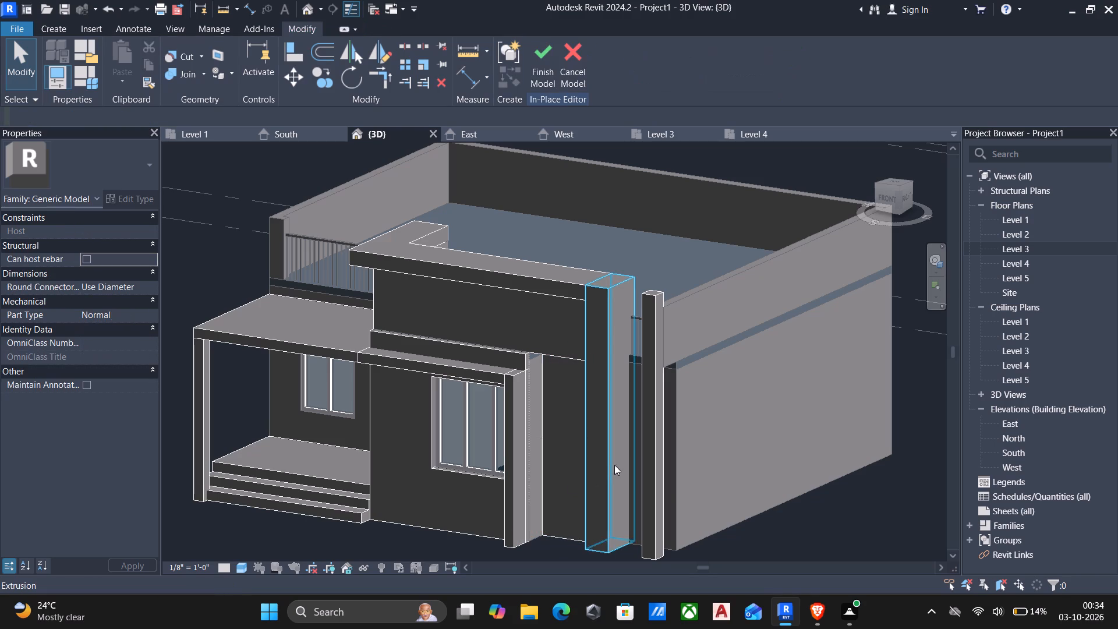
Start a new extrusion and pick the 9" wall's face beside the outer east column as its work plane.
{"action": "left_click", "coordinate": [55, 26]}
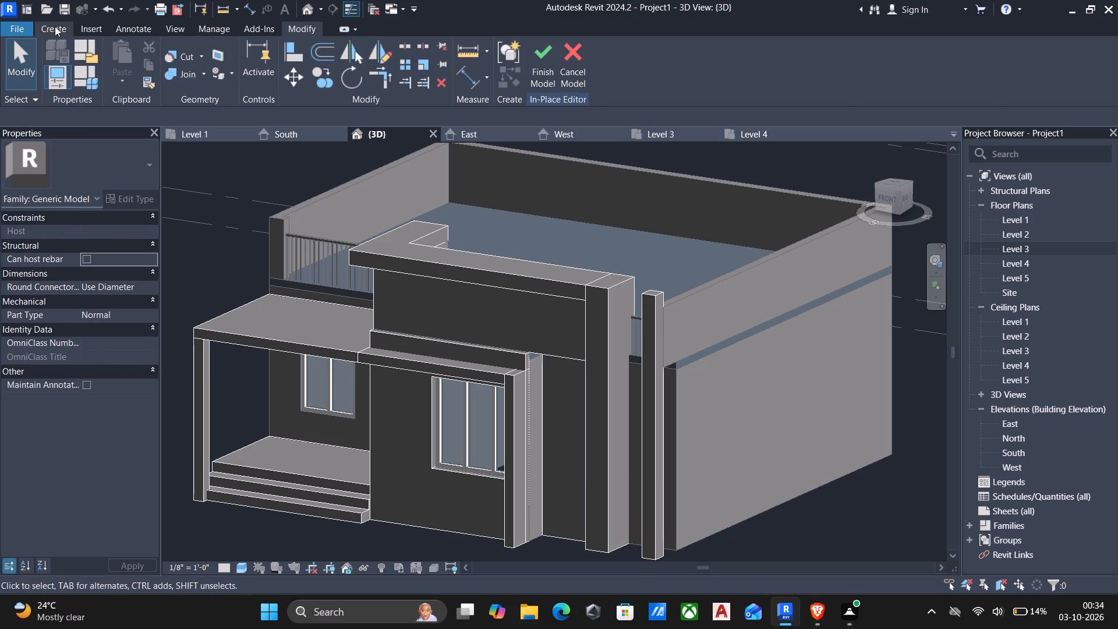
{"action": "left_click", "coordinate": [126, 56]}
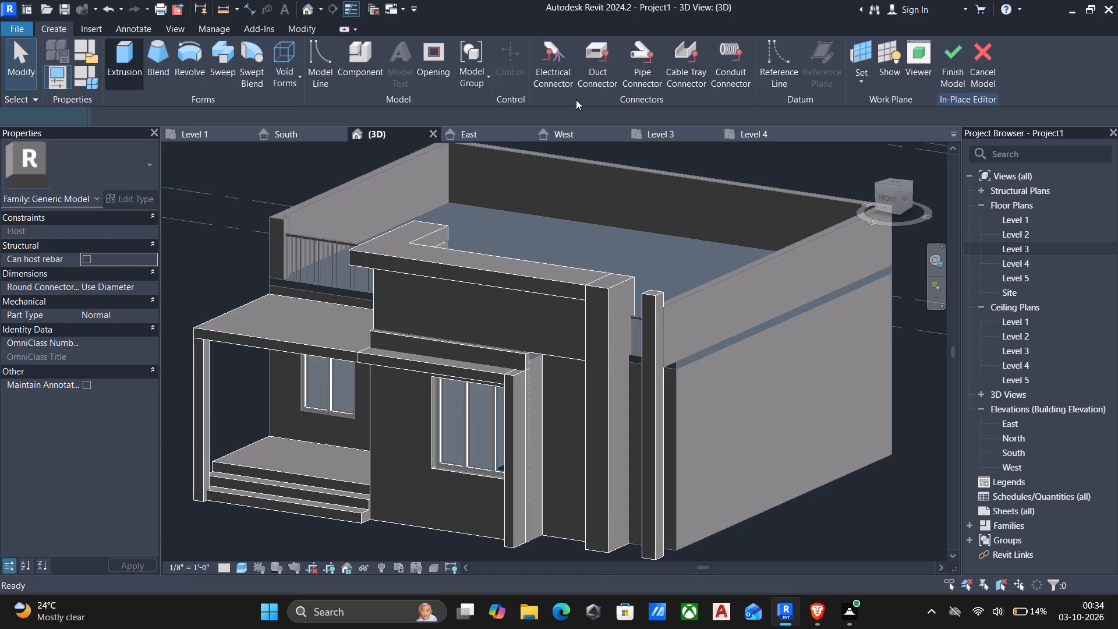
{"action": "left_click", "coordinate": [670, 82]}
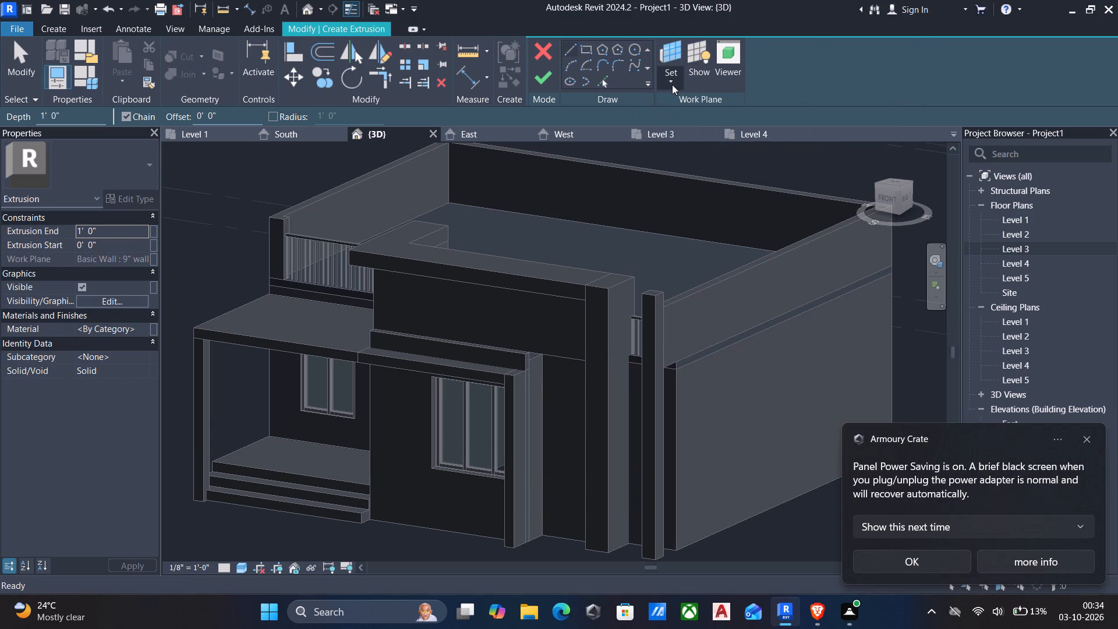
{"action": "left_click", "coordinate": [671, 84]}
{"action": "left_click", "coordinate": [687, 130]}
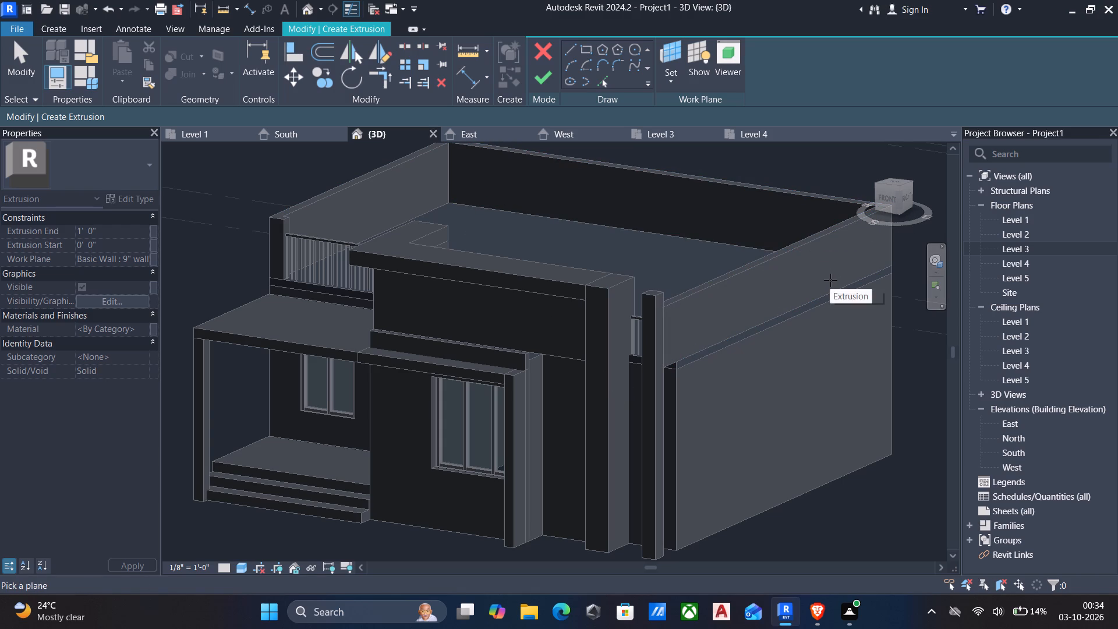
{"action": "middle_click_drag", "start_coordinate": [830, 281], "coordinate": [862, 274], "text": "shift"}
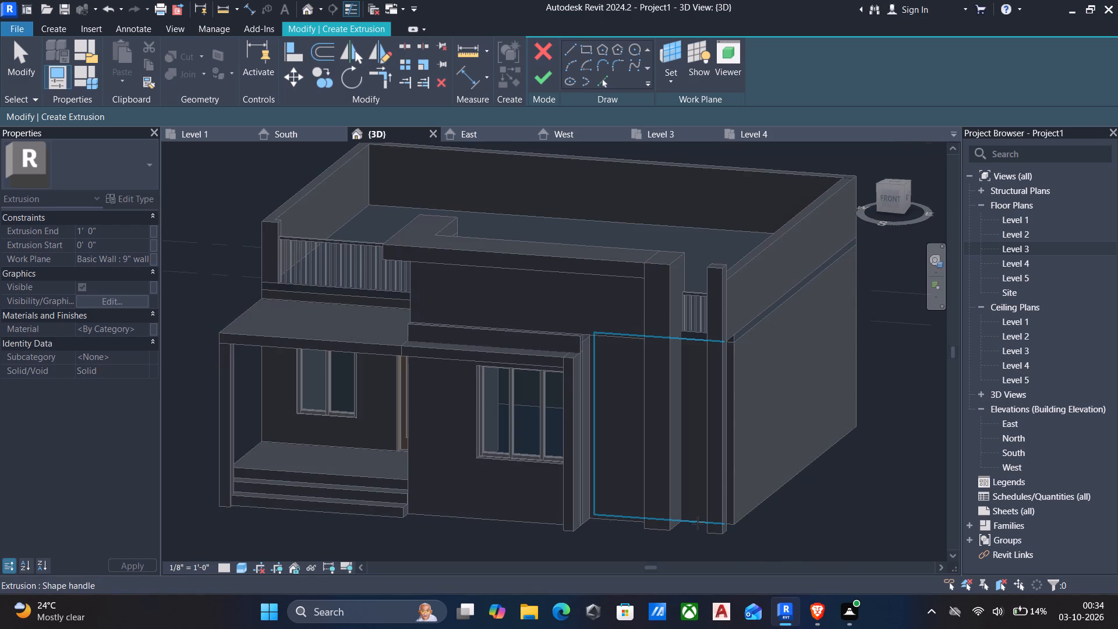
{"action": "scroll", "coordinate": [701, 525], "scroll_direction": "up", "scroll_amount": 5}
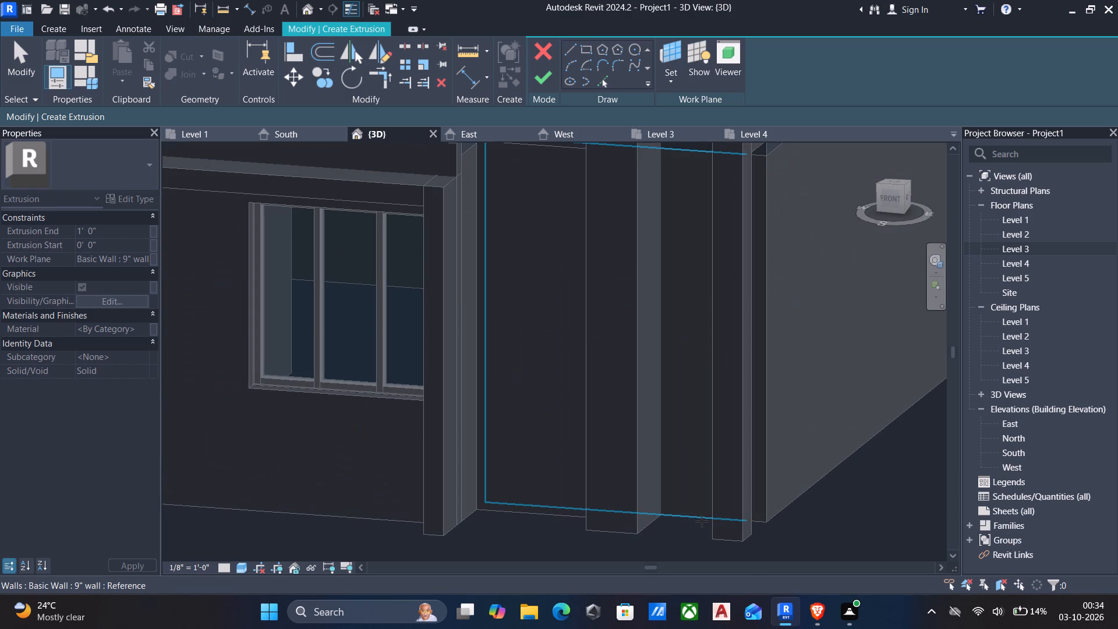
{"action": "left_click", "coordinate": [763, 499]}
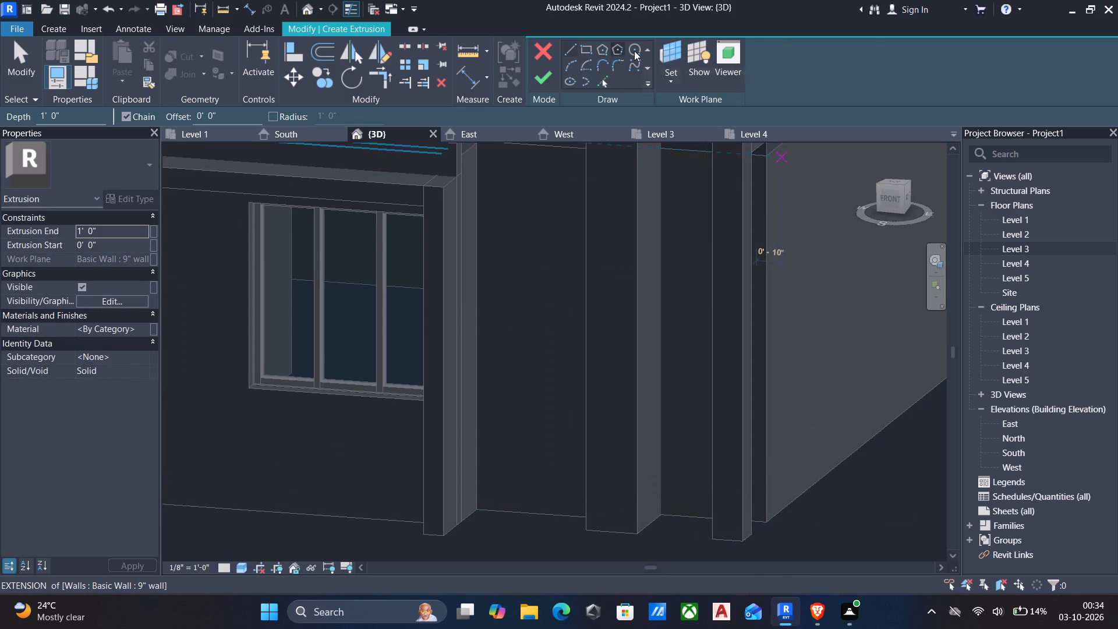
Show the work plane and set it again by picking the front face of the wall extrusion between the east columns.
{"action": "left_click", "coordinate": [694, 56]}
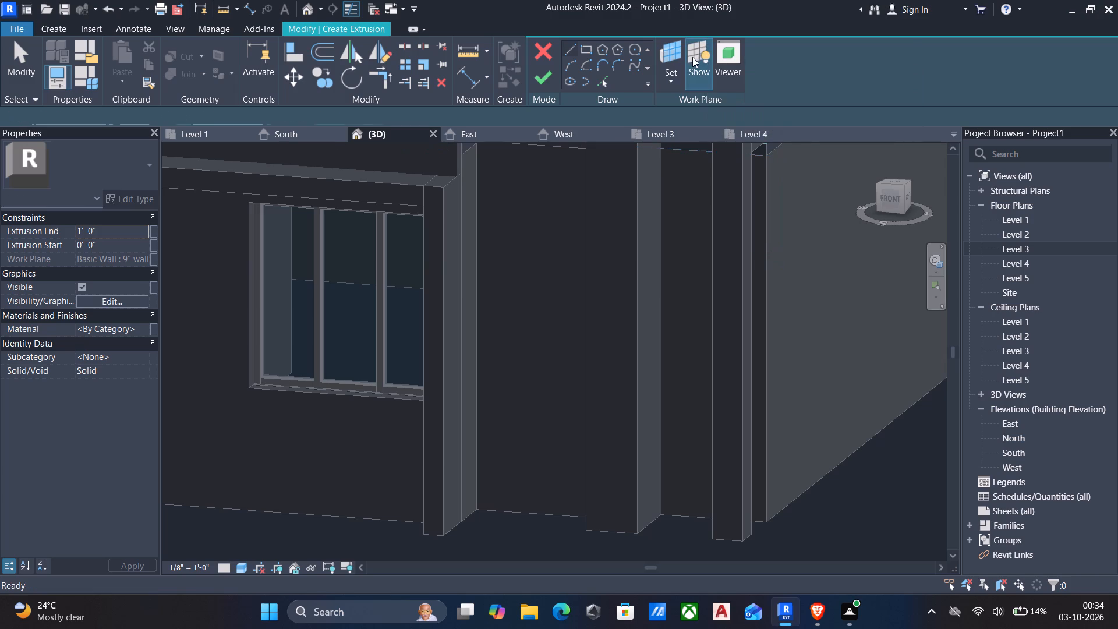
{"action": "scroll", "coordinate": [686, 130], "scroll_direction": "down", "scroll_amount": 4}
{"action": "middle_click_drag", "start_coordinate": [700, 195], "coordinate": [685, 291]}
{"action": "middle_click_drag", "start_coordinate": [695, 280], "coordinate": [678, 288]}
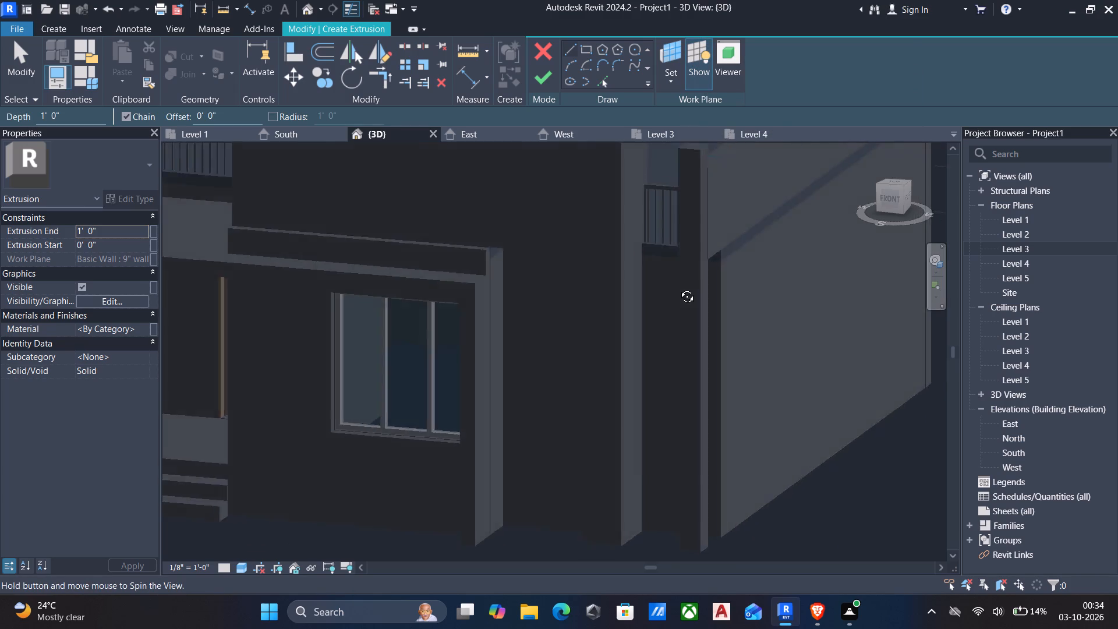
{"action": "middle_click_drag", "start_coordinate": [678, 288], "coordinate": [745, 268]}
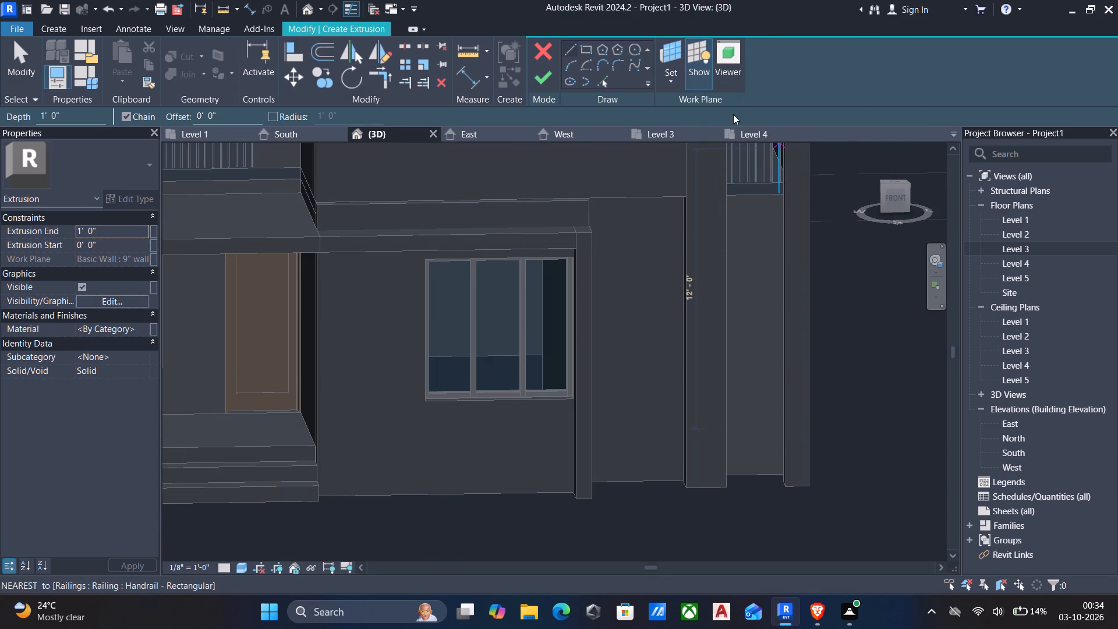
{"action": "left_click", "coordinate": [664, 58]}
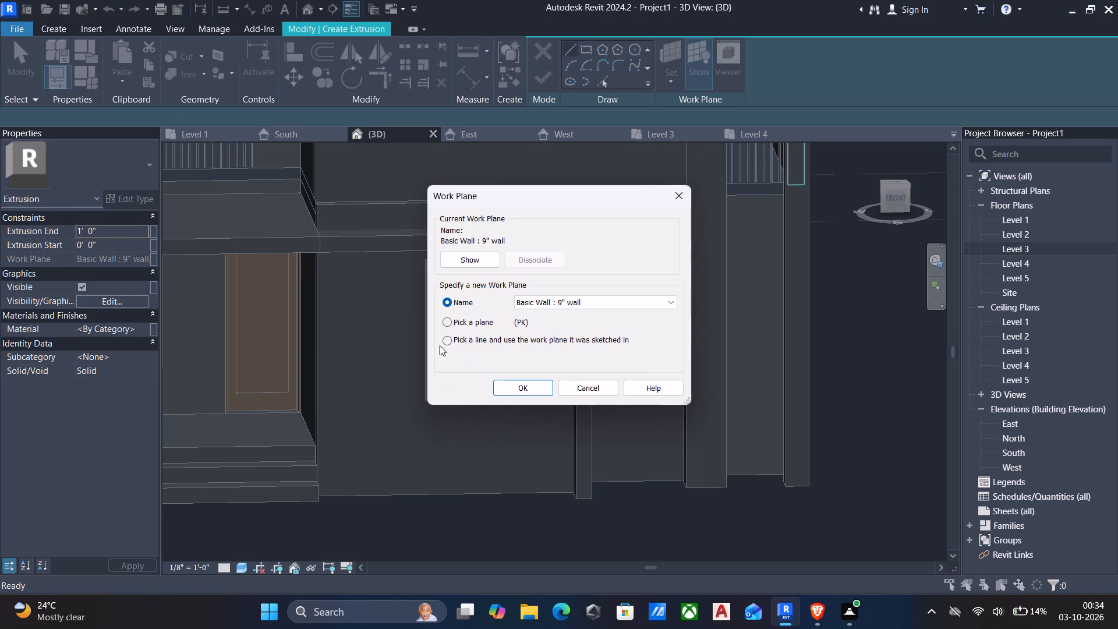
{"action": "left_click", "coordinate": [456, 328]}
{"action": "left_click", "coordinate": [447, 324]}
{"action": "left_click", "coordinate": [506, 385]}
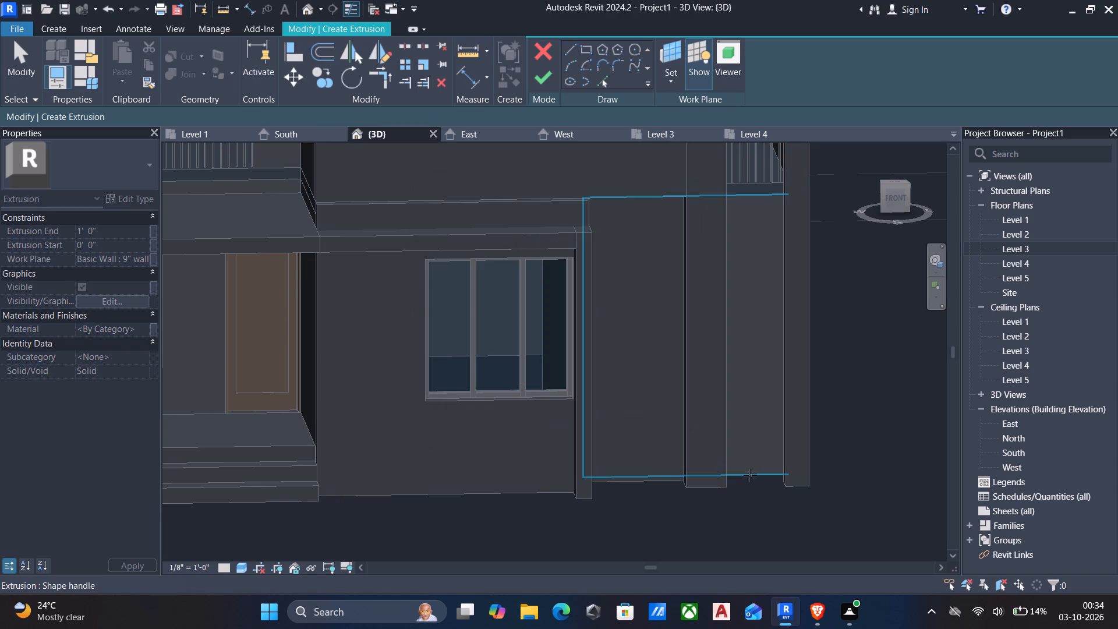
{"action": "left_click", "coordinate": [751, 476]}
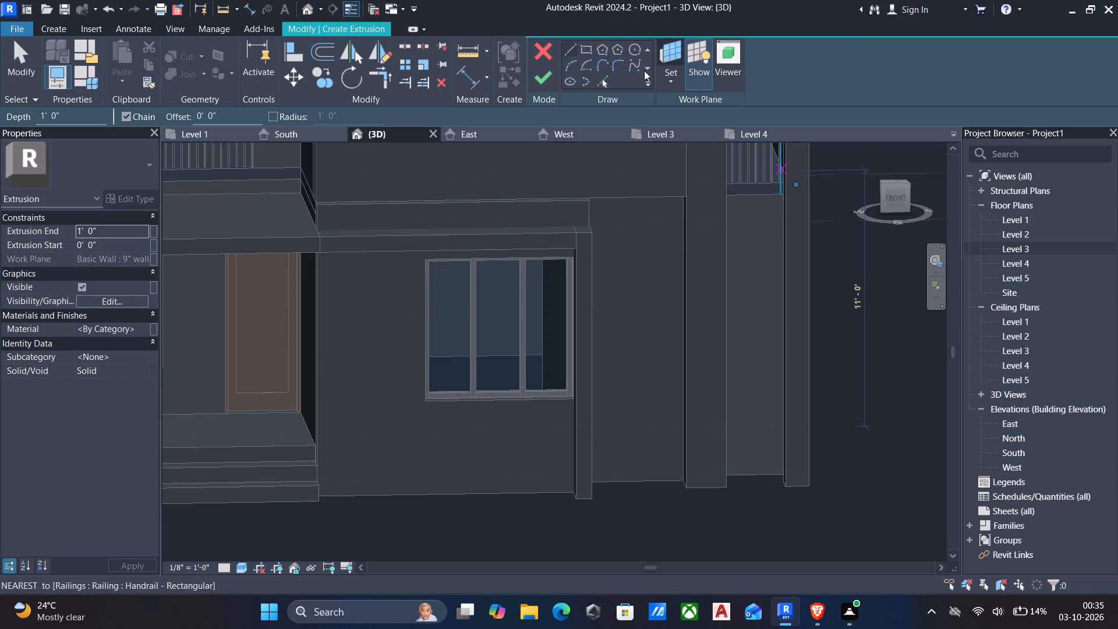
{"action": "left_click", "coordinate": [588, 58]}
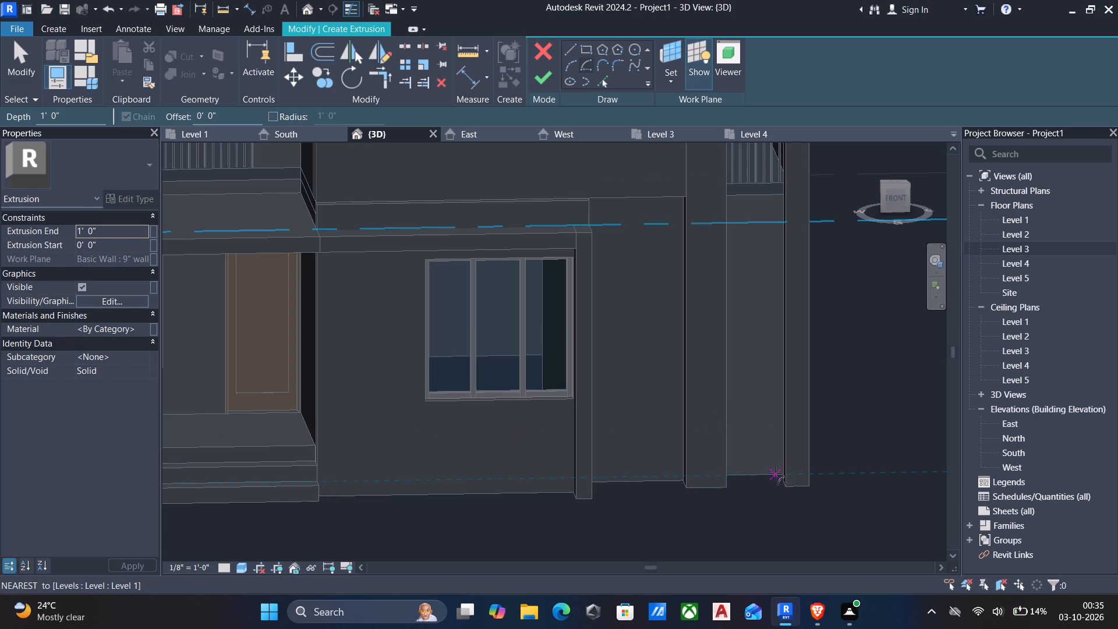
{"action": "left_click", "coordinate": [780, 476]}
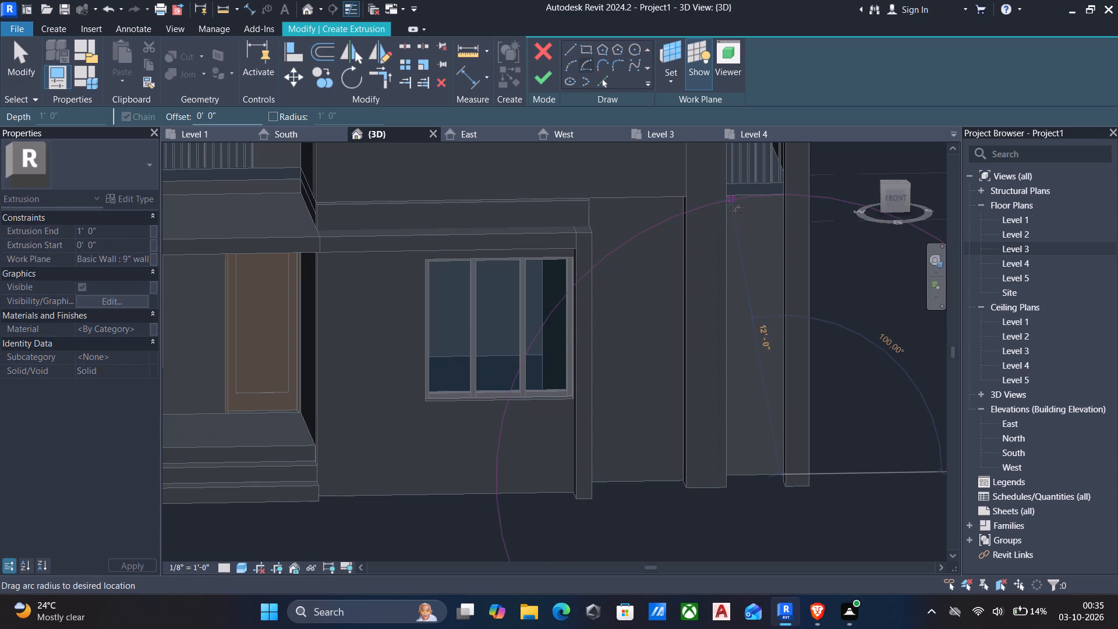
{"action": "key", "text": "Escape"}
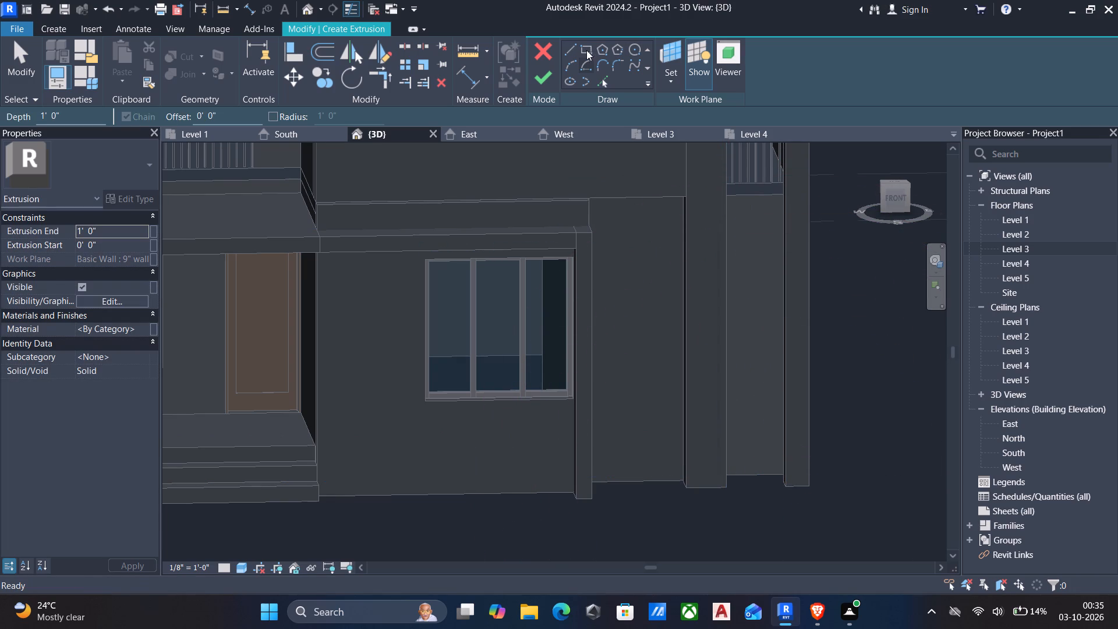
In the front view, sketch a rectangle between the east columns, from below the roof slab edge down to the column bases.
{"action": "left_click", "coordinate": [586, 51]}
{"action": "scroll", "coordinate": [783, 478], "scroll_direction": "up", "scroll_amount": 4}
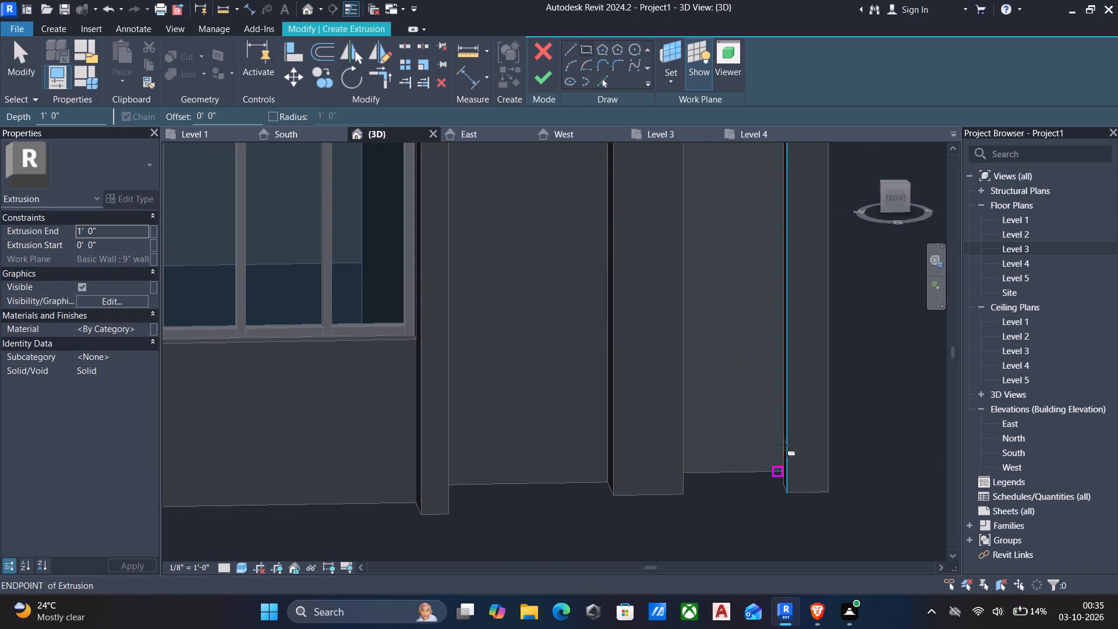
{"action": "left_click", "coordinate": [898, 195]}
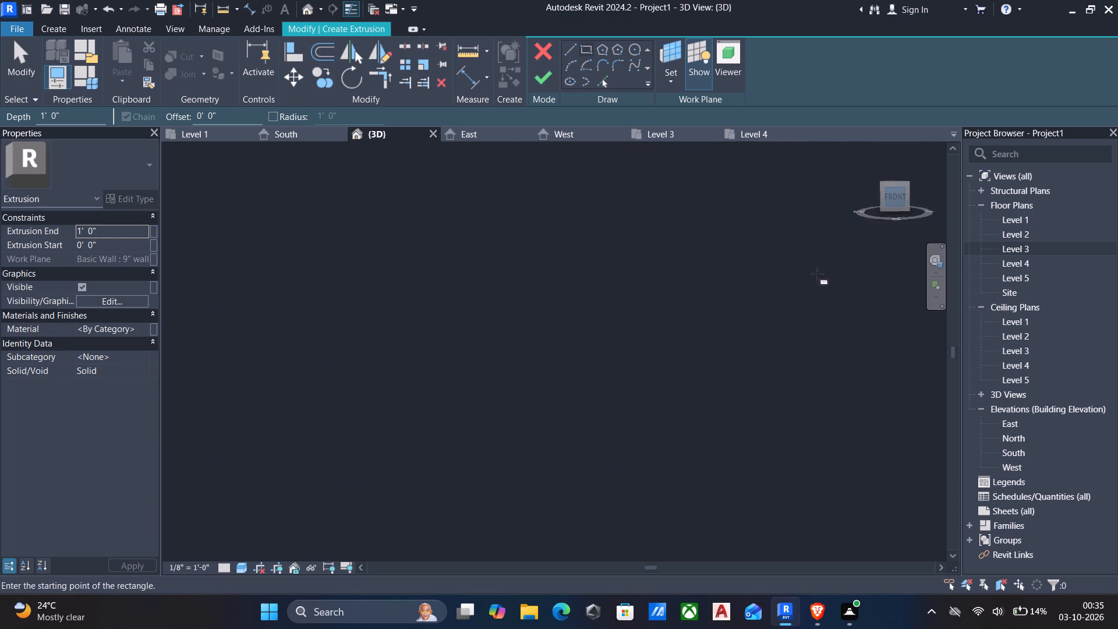
{"action": "scroll", "coordinate": [574, 242], "scroll_direction": "up", "scroll_amount": 6}
{"action": "scroll", "coordinate": [572, 429], "scroll_direction": "up", "scroll_amount": 3}
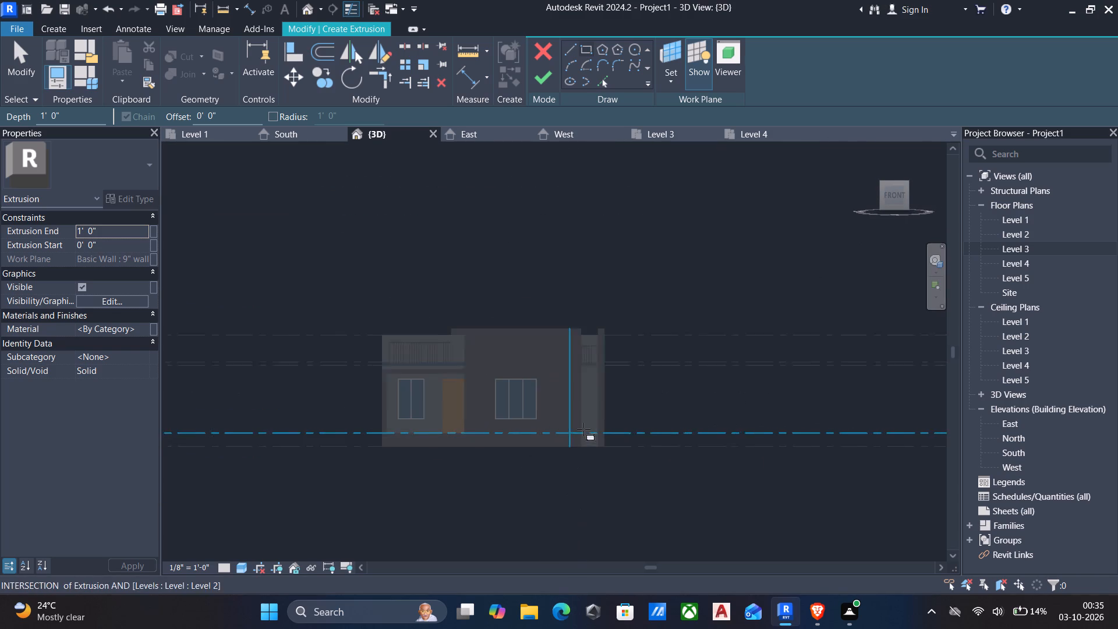
{"action": "scroll", "coordinate": [583, 429], "scroll_direction": "up", "scroll_amount": 5}
{"action": "scroll", "coordinate": [584, 313], "scroll_direction": "up", "scroll_amount": 4}
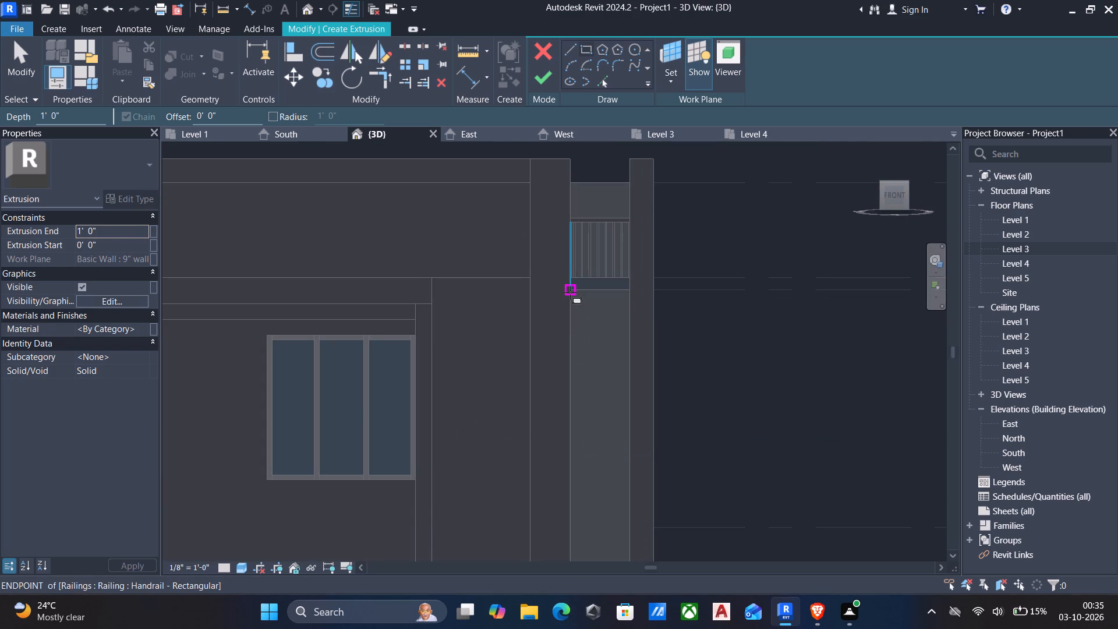
{"action": "left_click_drag", "start_coordinate": [570, 292], "coordinate": [570, 308]}
{"action": "middle_click_drag", "start_coordinate": [575, 377], "coordinate": [618, 325]}
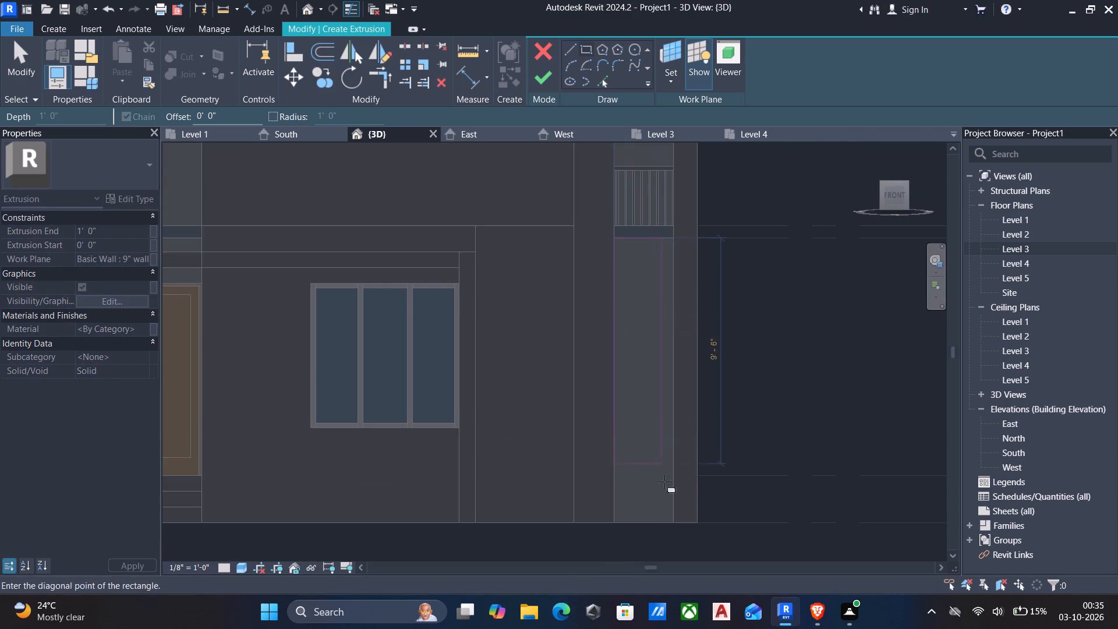
{"action": "left_click", "coordinate": [677, 523]}
{"action": "key", "text": "Escape"}
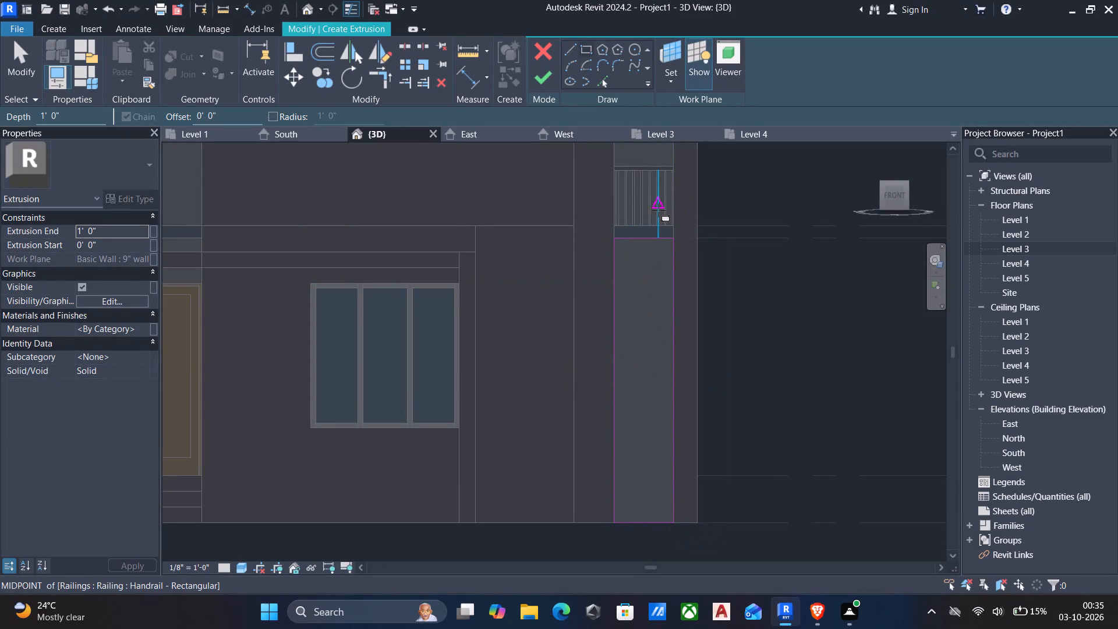
Finish the rectangular extrusion between the east columns with a 1' 0" depth.
{"action": "key", "text": "Escape"}
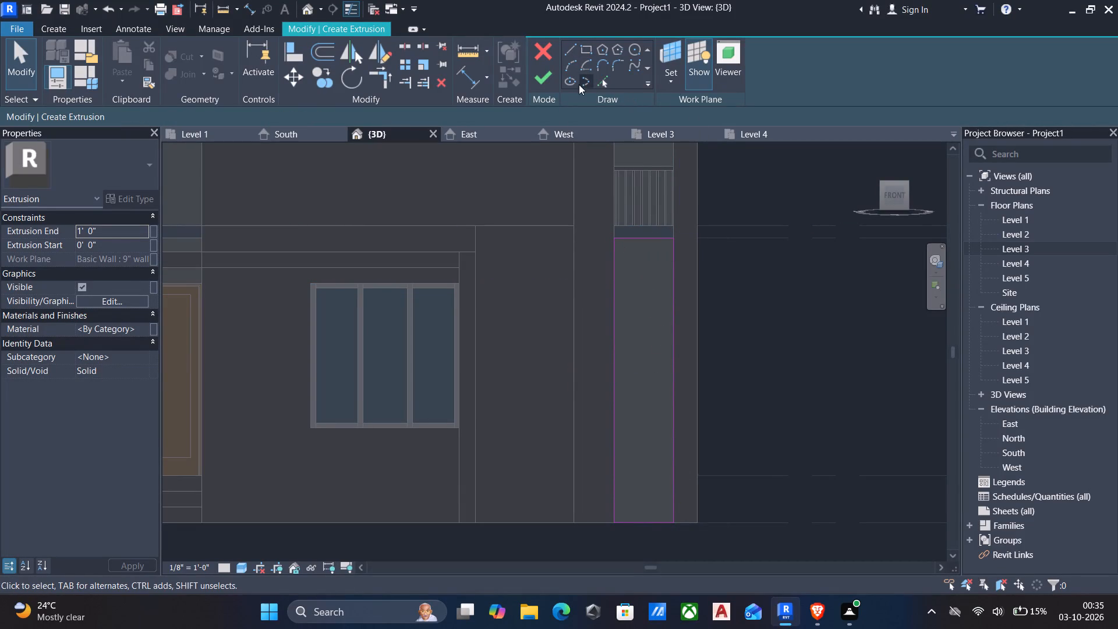
{"action": "left_click", "coordinate": [543, 89]}
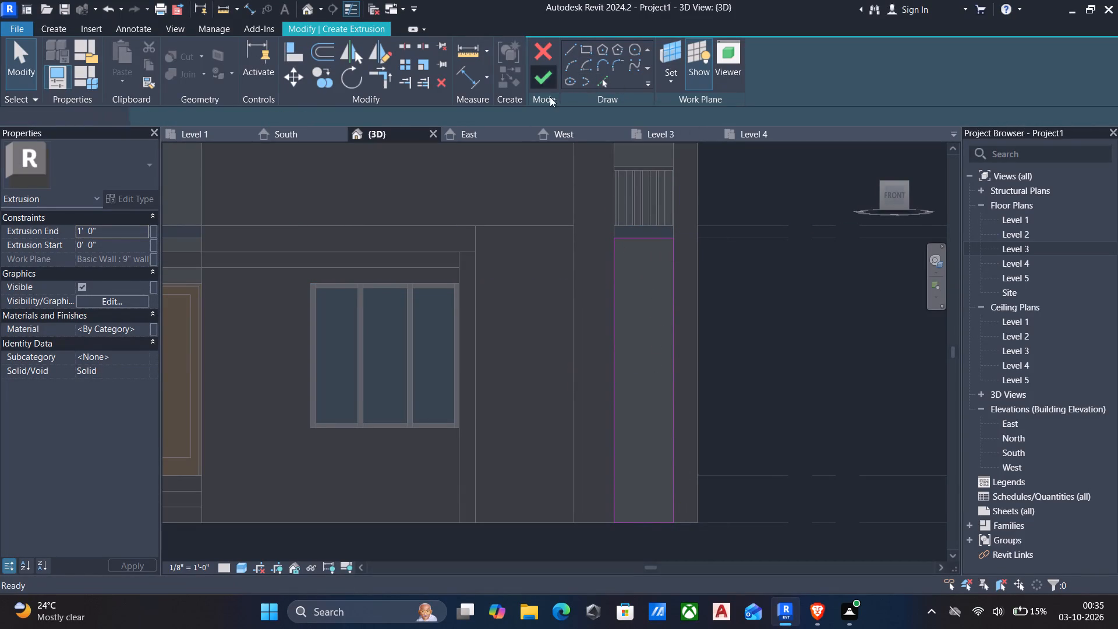
{"action": "middle_click_drag", "start_coordinate": [717, 273], "coordinate": [655, 294], "text": "shift"}
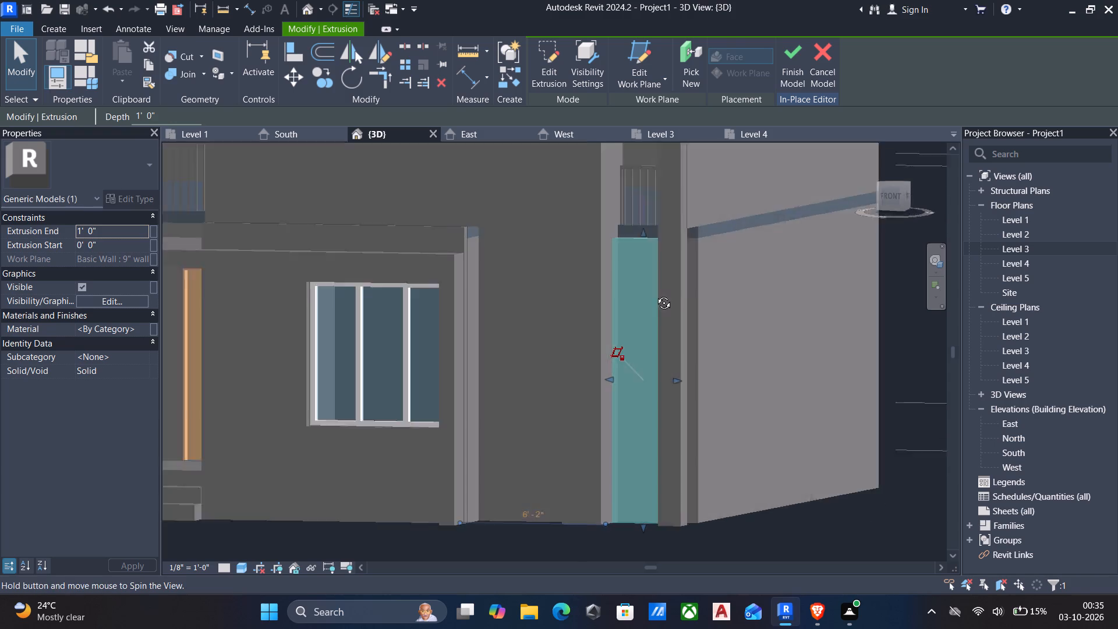
{"action": "middle_click_drag", "start_coordinate": [655, 294], "coordinate": [647, 296], "text": "shift"}
{"action": "scroll", "coordinate": [646, 295], "scroll_direction": "down", "scroll_amount": 3}
{"action": "middle_click_drag", "start_coordinate": [664, 306], "coordinate": [853, 319], "text": "shift"}
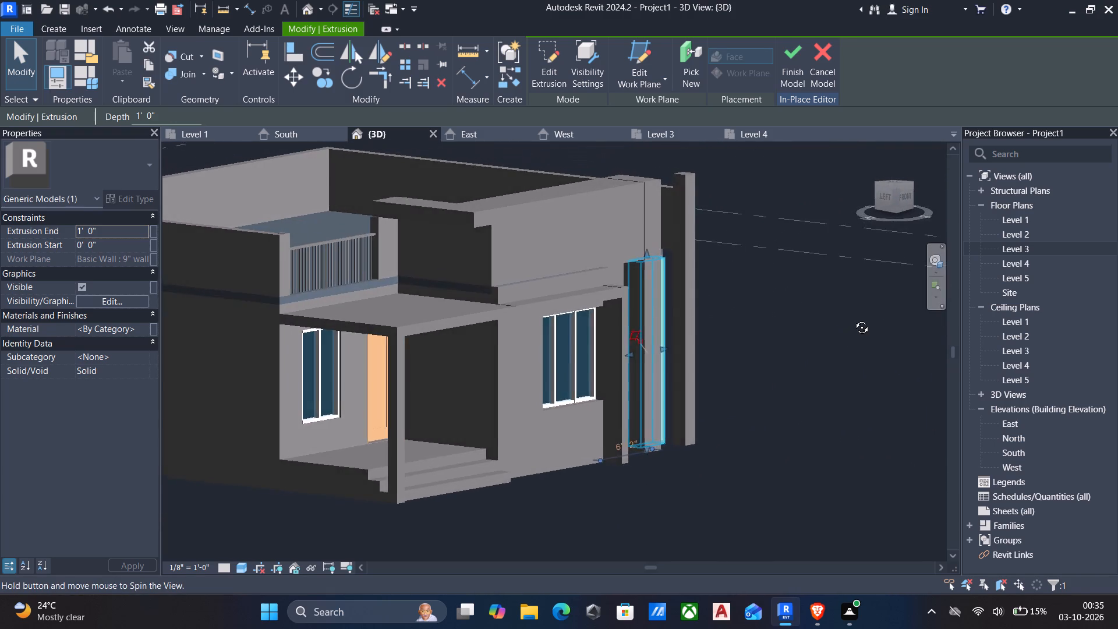
{"action": "middle_click_drag", "start_coordinate": [853, 319], "coordinate": [628, 341], "text": "shift"}
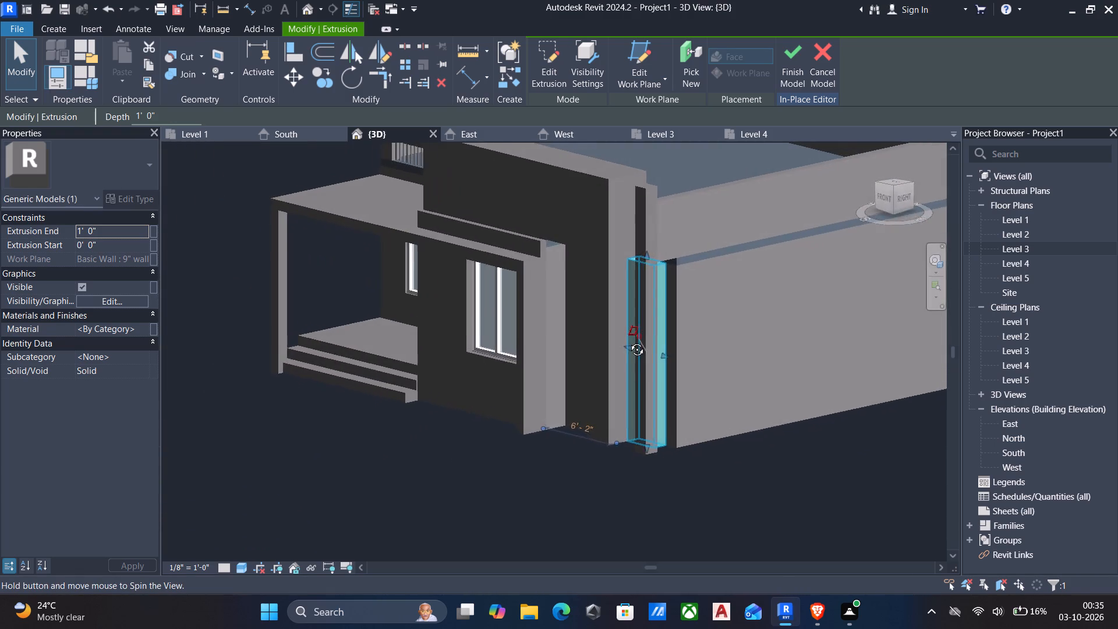
{"action": "middle_click_drag", "start_coordinate": [628, 341], "coordinate": [653, 330], "text": "shift"}
{"action": "key", "text": "Escape"}
Check the new extrusion from the front and east sides and finish the in-place facade model.
{"action": "scroll", "coordinate": [694, 310], "scroll_direction": "up", "scroll_amount": 5}
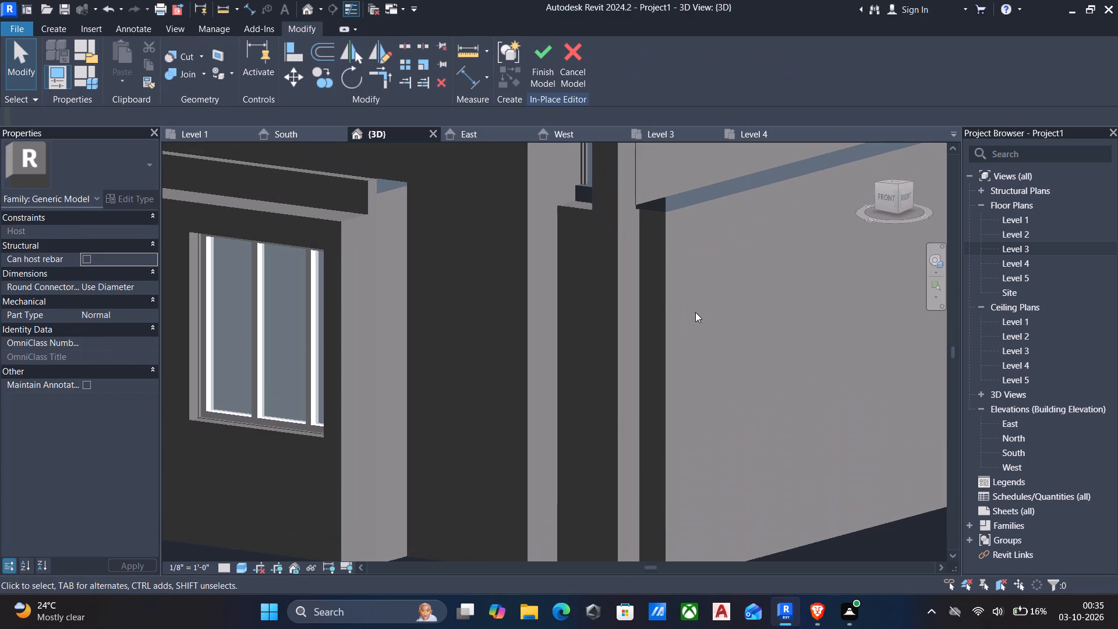
{"action": "middle_click_drag", "start_coordinate": [629, 312], "coordinate": [636, 302], "text": "shift"}
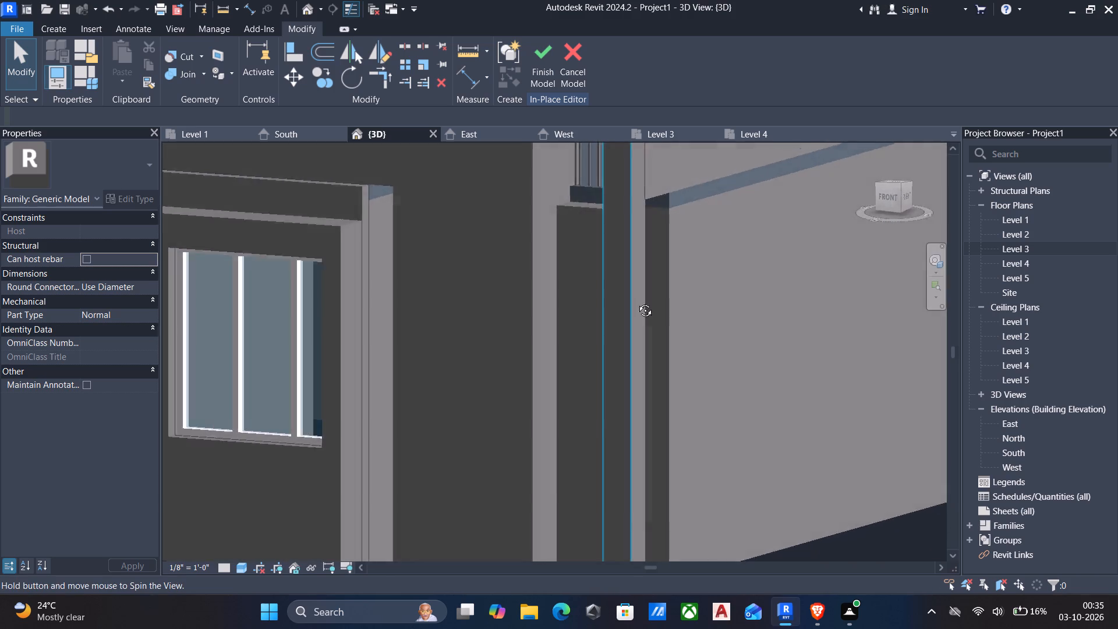
{"action": "middle_click_drag", "start_coordinate": [636, 302], "coordinate": [454, 278], "text": "shift"}
{"action": "scroll", "coordinate": [450, 277], "scroll_direction": "down", "scroll_amount": 4}
{"action": "middle_click_drag", "start_coordinate": [458, 277], "coordinate": [469, 277], "text": "shift"}
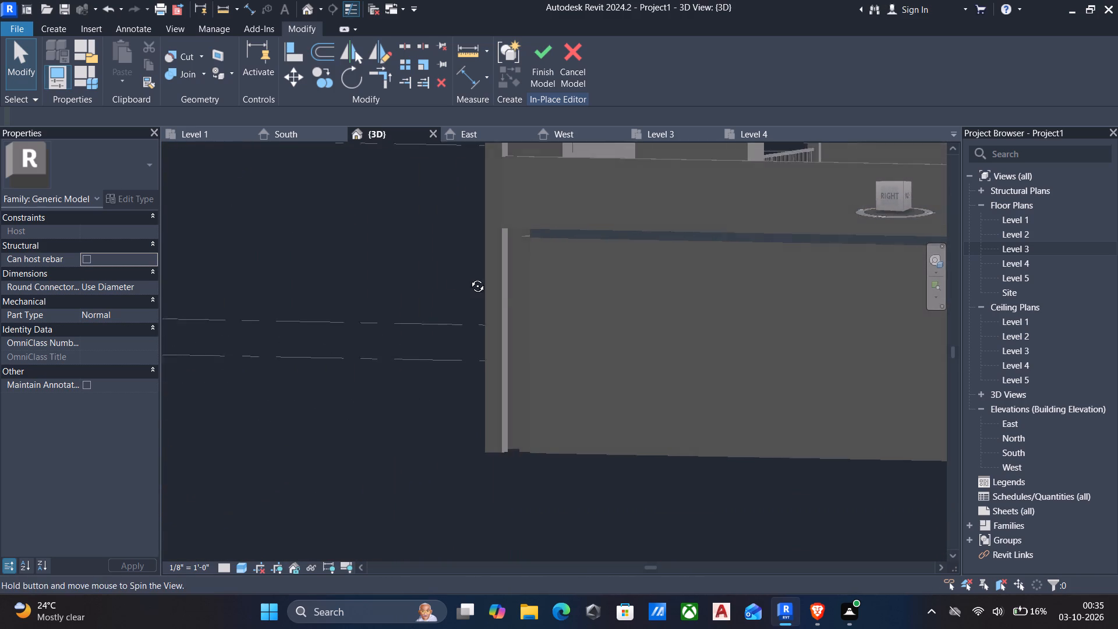
{"action": "middle_click_drag", "start_coordinate": [469, 277], "coordinate": [554, 289], "text": "shift"}
{"action": "scroll", "coordinate": [556, 289], "scroll_direction": "down", "scroll_amount": 2}
{"action": "middle_click_drag", "start_coordinate": [572, 250], "coordinate": [542, 263], "text": "shift"}
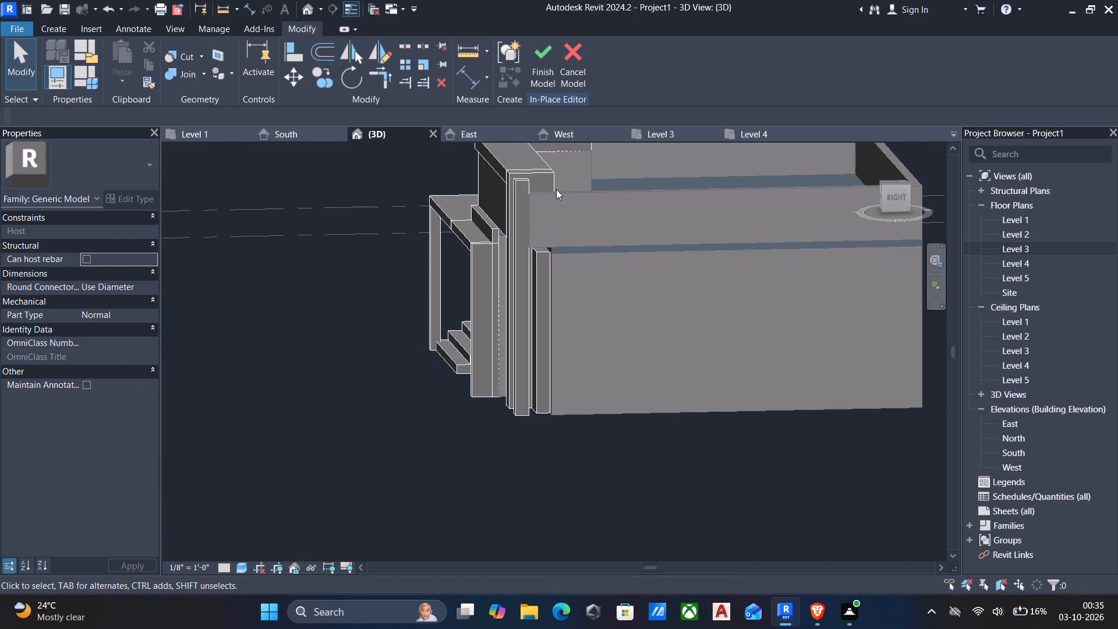
{"action": "left_click", "coordinate": [622, 189]}
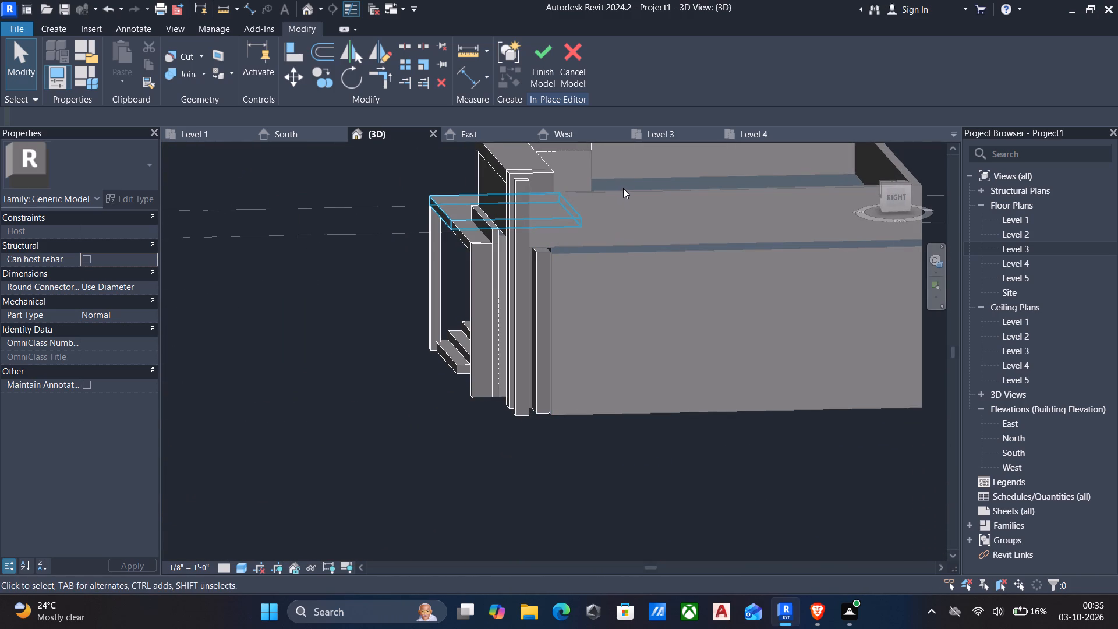
{"action": "left_click", "coordinate": [545, 52]}
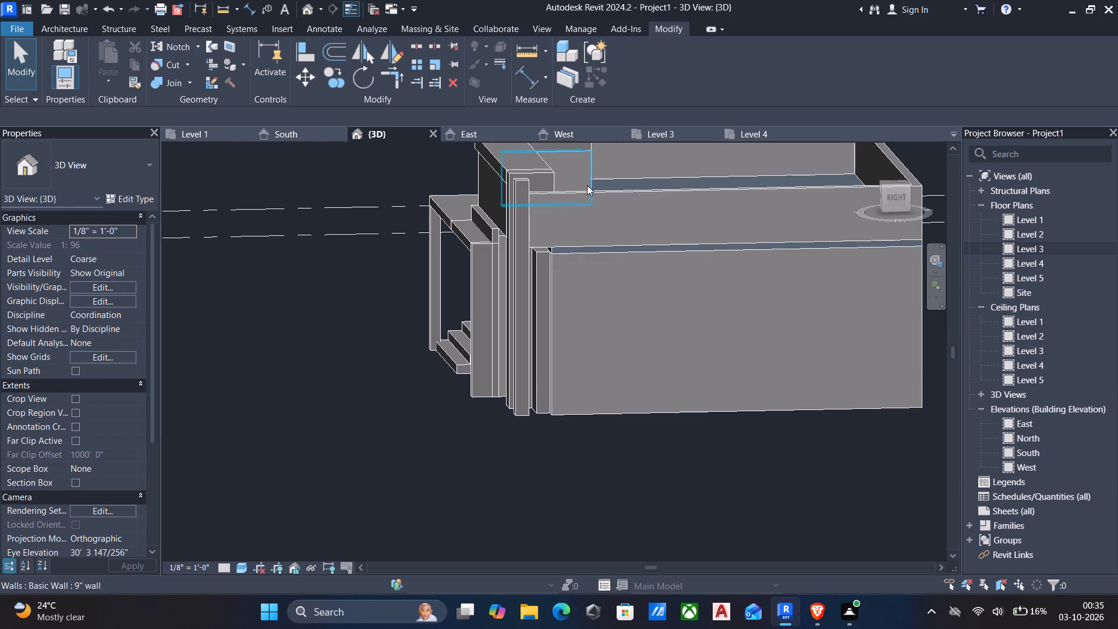
In the Level 4 plan, shorten the east 9" parapet wall at its front end to a length of about 27' 6".
{"action": "left_click", "coordinate": [602, 193]}
{"action": "scroll", "coordinate": [541, 242], "scroll_direction": "up", "scroll_amount": 6}
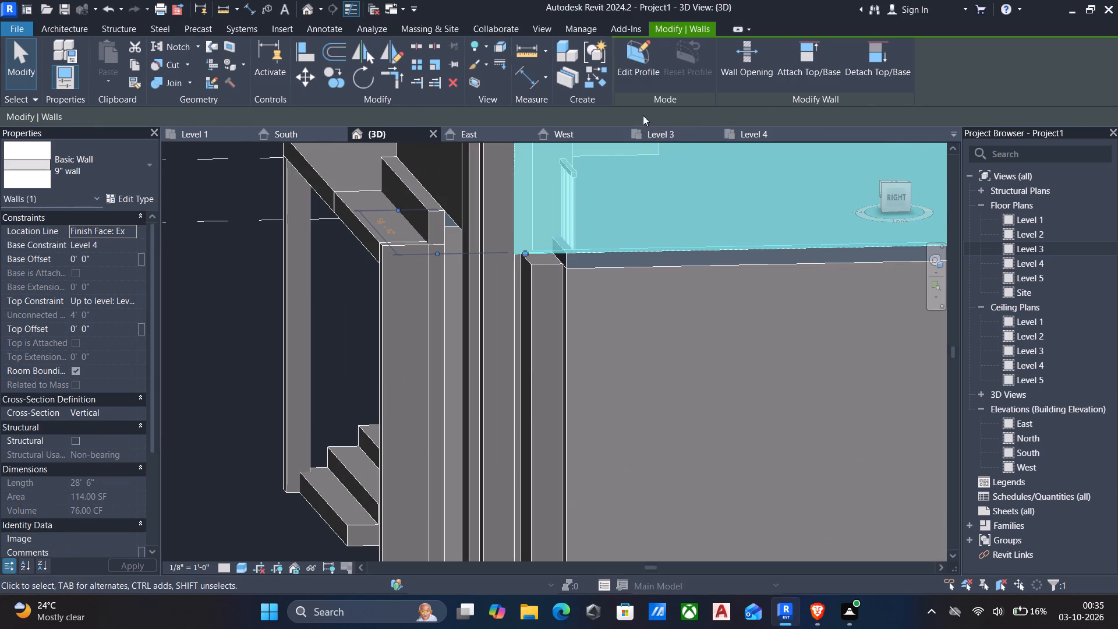
{"action": "scroll", "coordinate": [649, 176], "scroll_direction": "down", "scroll_amount": 5}
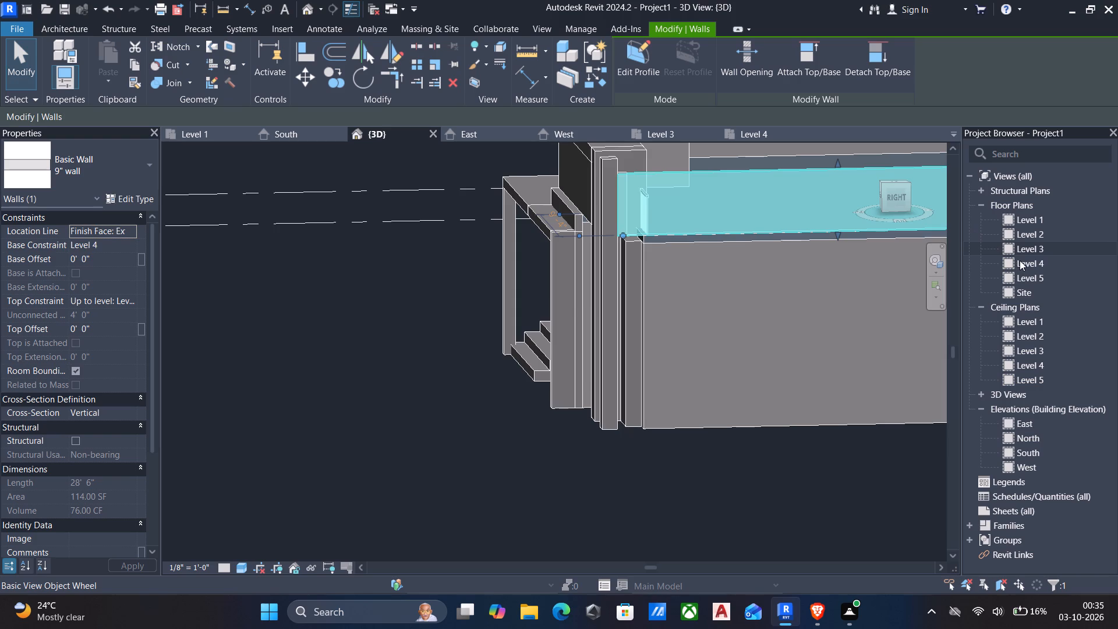
{"action": "double_click", "coordinate": [1031, 263]}
{"action": "middle_click_drag", "start_coordinate": [782, 303], "coordinate": [590, 261]}
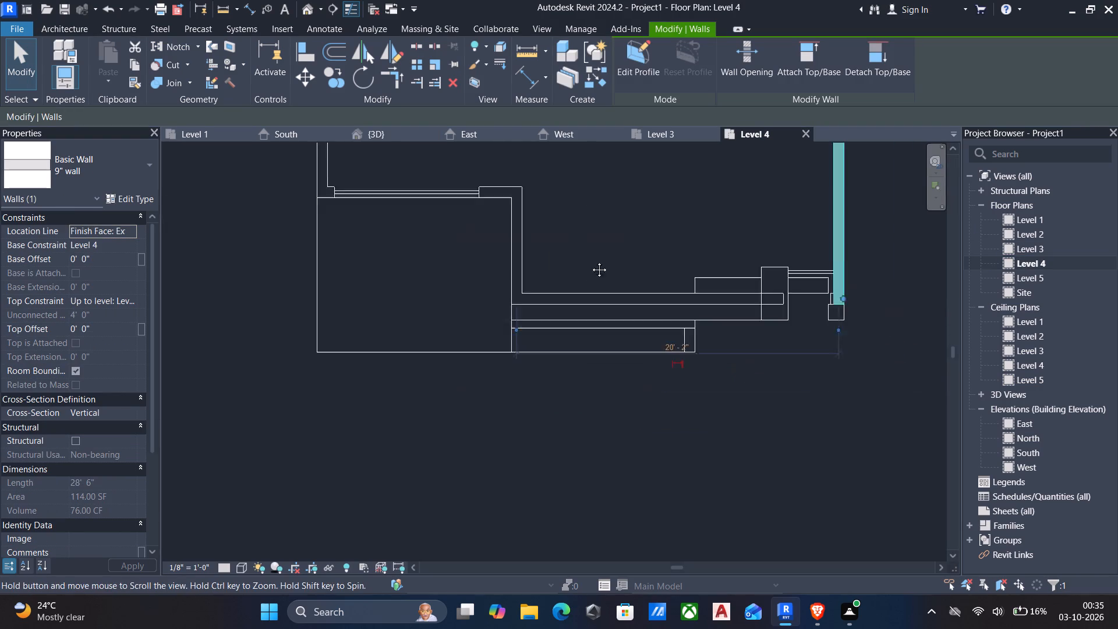
{"action": "middle_click_drag", "start_coordinate": [590, 261], "coordinate": [532, 256]}
{"action": "scroll", "coordinate": [776, 293], "scroll_direction": "up", "scroll_amount": 5}
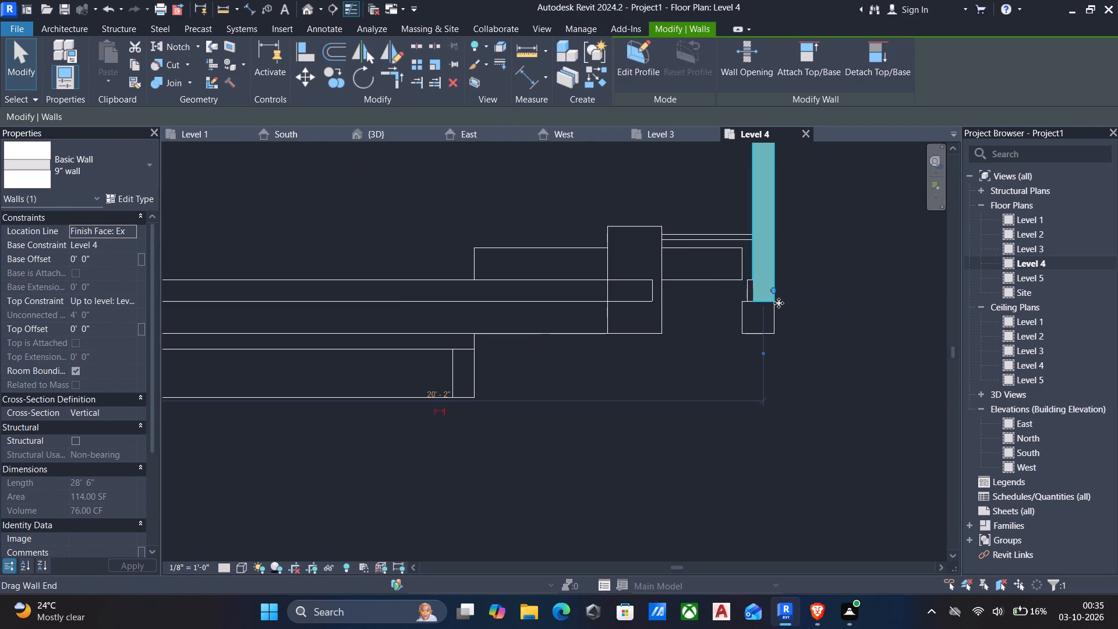
{"action": "scroll", "coordinate": [769, 278], "scroll_direction": "up", "scroll_amount": 4}
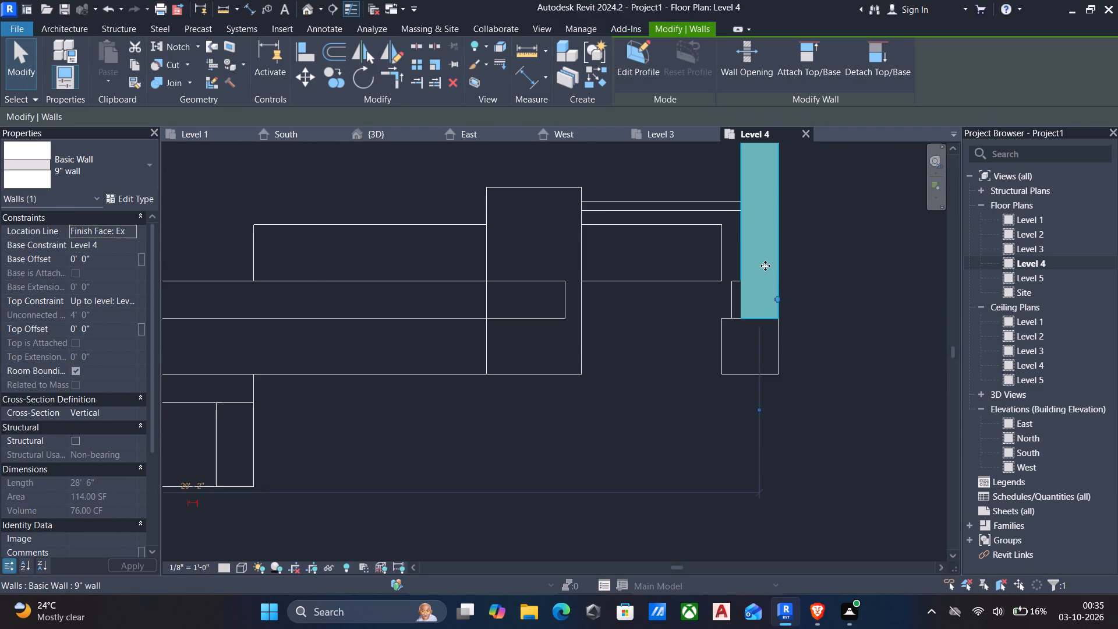
{"action": "scroll", "coordinate": [764, 268], "scroll_direction": "down", "scroll_amount": 4}
{"action": "scroll", "coordinate": [652, 262], "scroll_direction": "down", "scroll_amount": 2}
{"action": "middle_click_drag", "start_coordinate": [674, 266], "coordinate": [674, 289]}
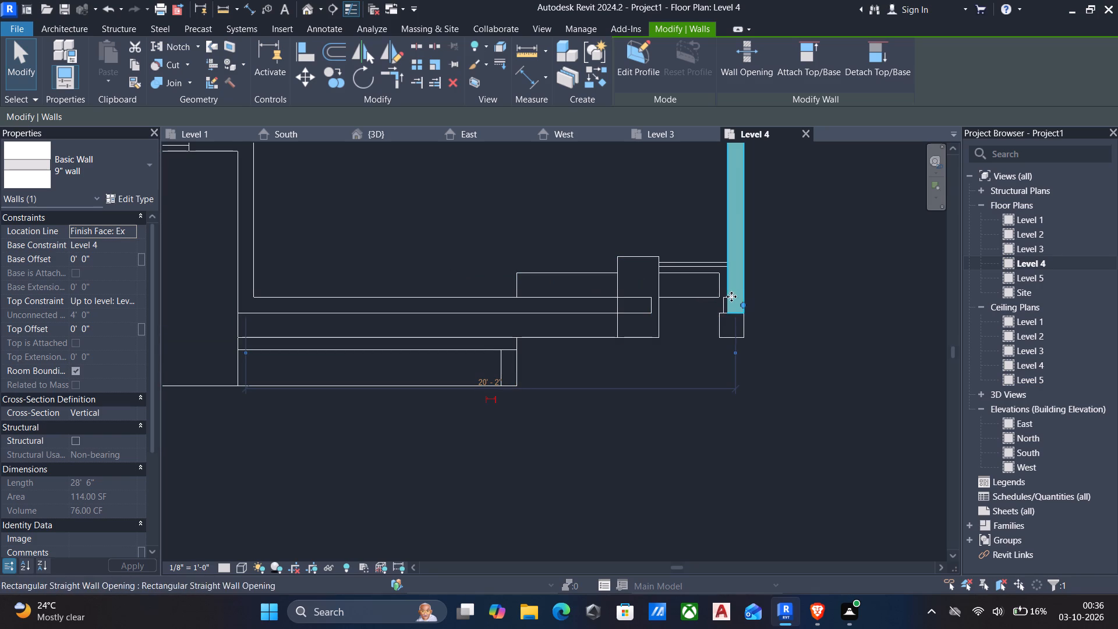
{"action": "left_click_drag", "start_coordinate": [744, 306], "coordinate": [740, 280]}
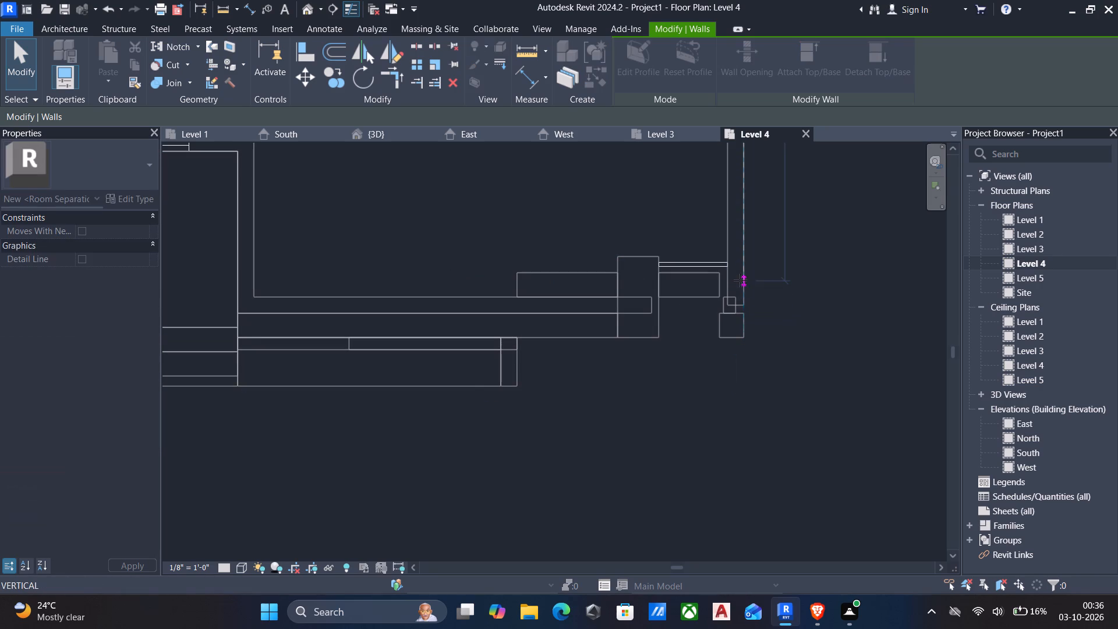
{"action": "left_click_drag", "start_coordinate": [740, 280], "coordinate": [740, 277]}
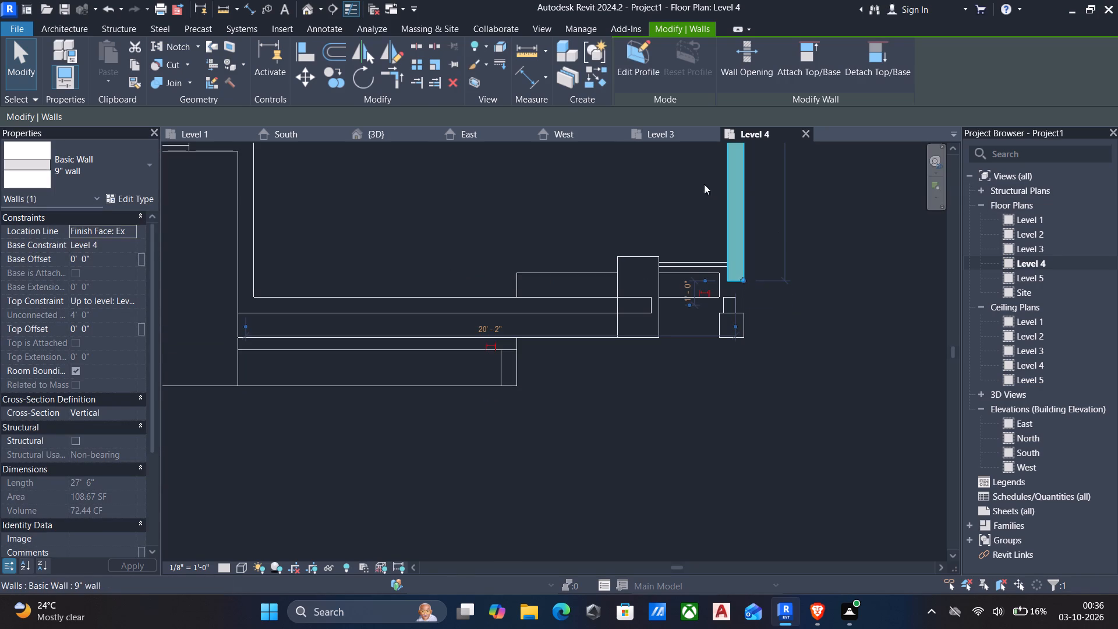
In the 3D view, align the east parapet wall's front end with the front edge of the roof slab.
{"action": "left_click", "coordinate": [373, 135]}
{"action": "scroll", "coordinate": [596, 257], "scroll_direction": "up", "scroll_amount": 3}
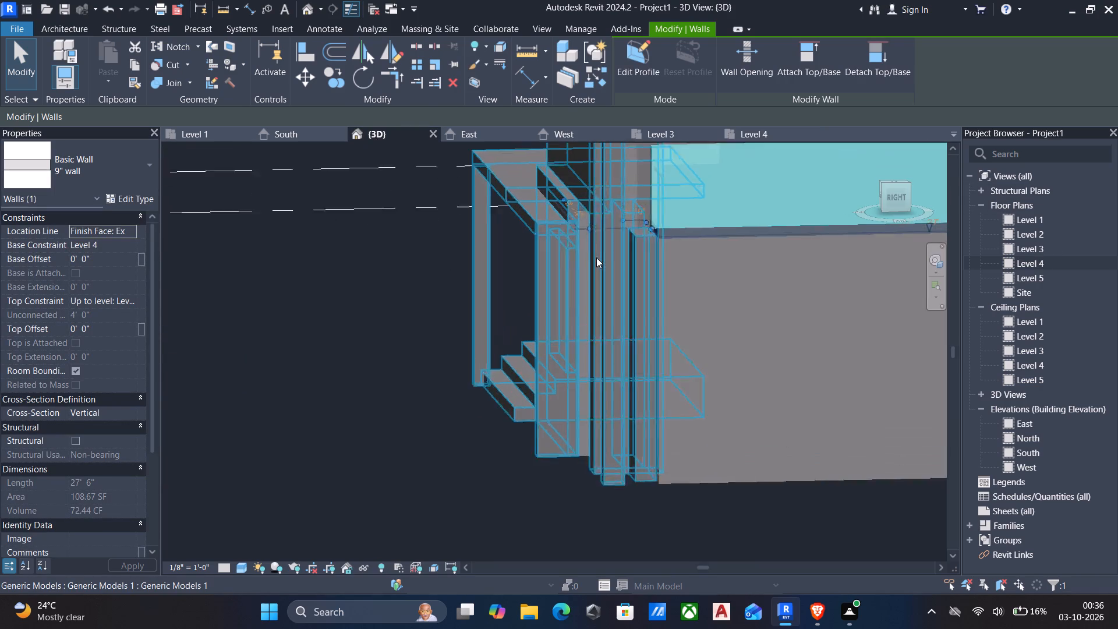
{"action": "scroll", "coordinate": [596, 257], "scroll_direction": "up", "scroll_amount": 1}
{"action": "key", "text": "Escape"}
{"action": "middle_click_drag", "start_coordinate": [593, 273], "coordinate": [599, 310], "text": "shift"}
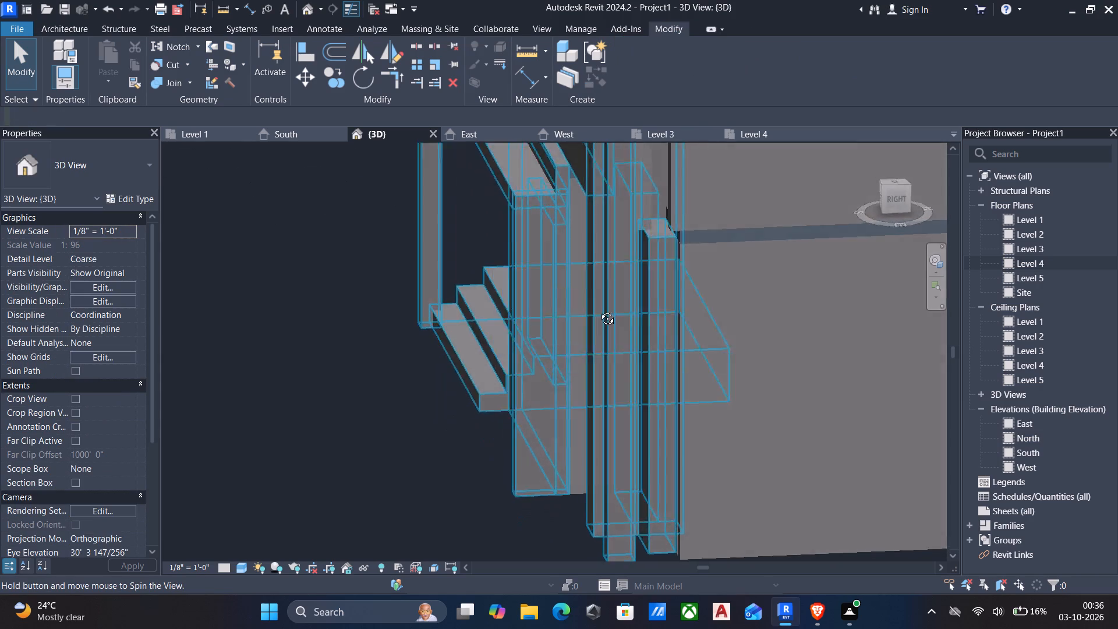
{"action": "middle_click_drag", "start_coordinate": [599, 310], "coordinate": [712, 308], "text": "shift"}
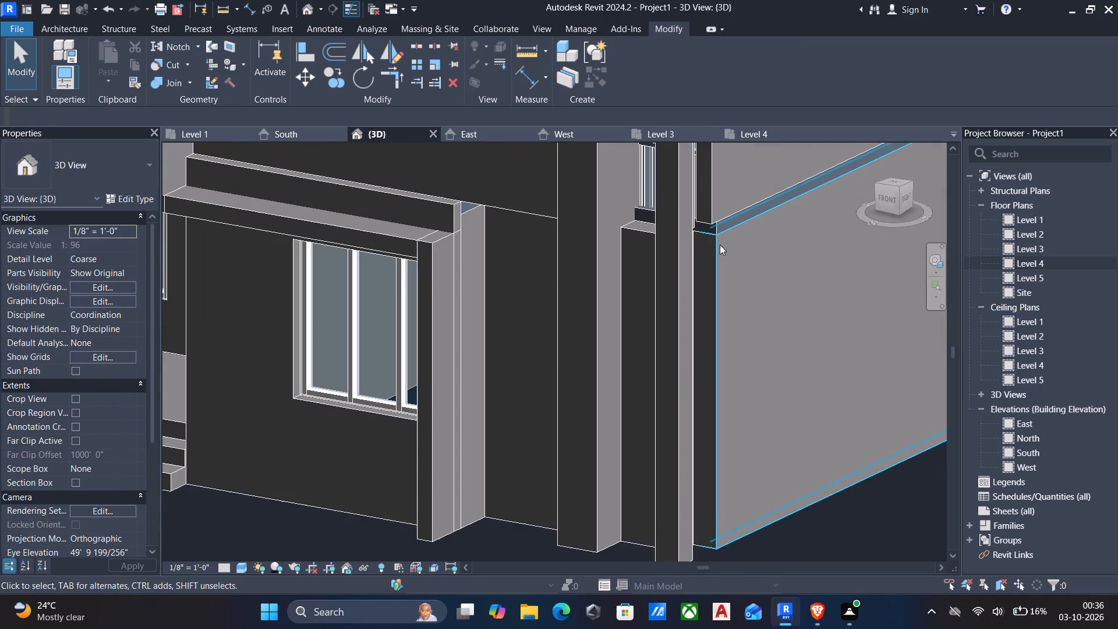
{"action": "type", "text": "al"}
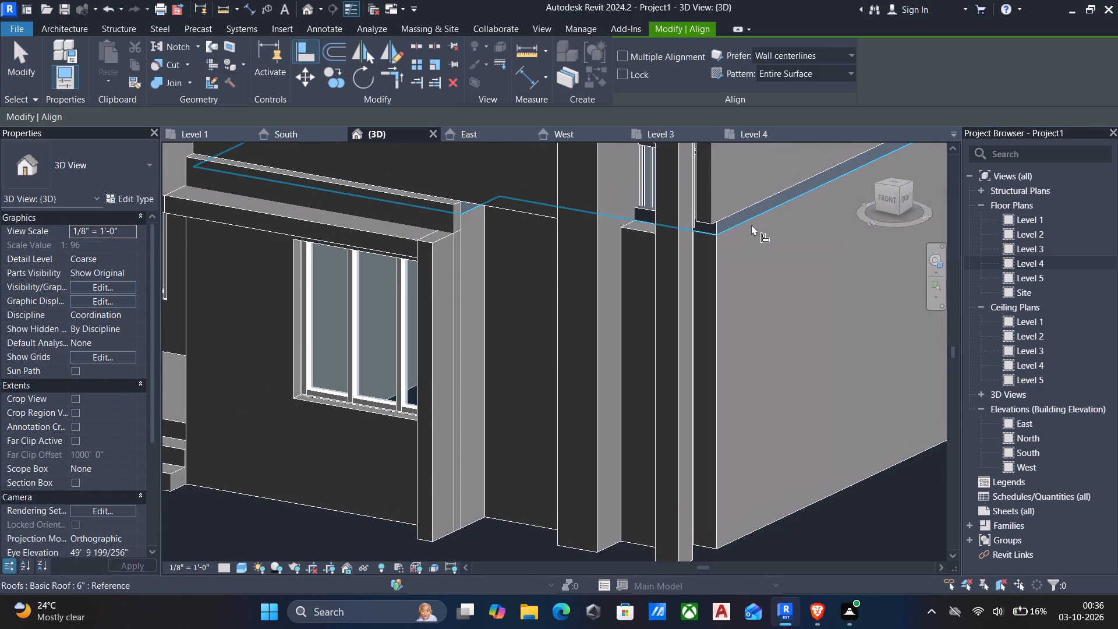
{"action": "left_click", "coordinate": [709, 229]}
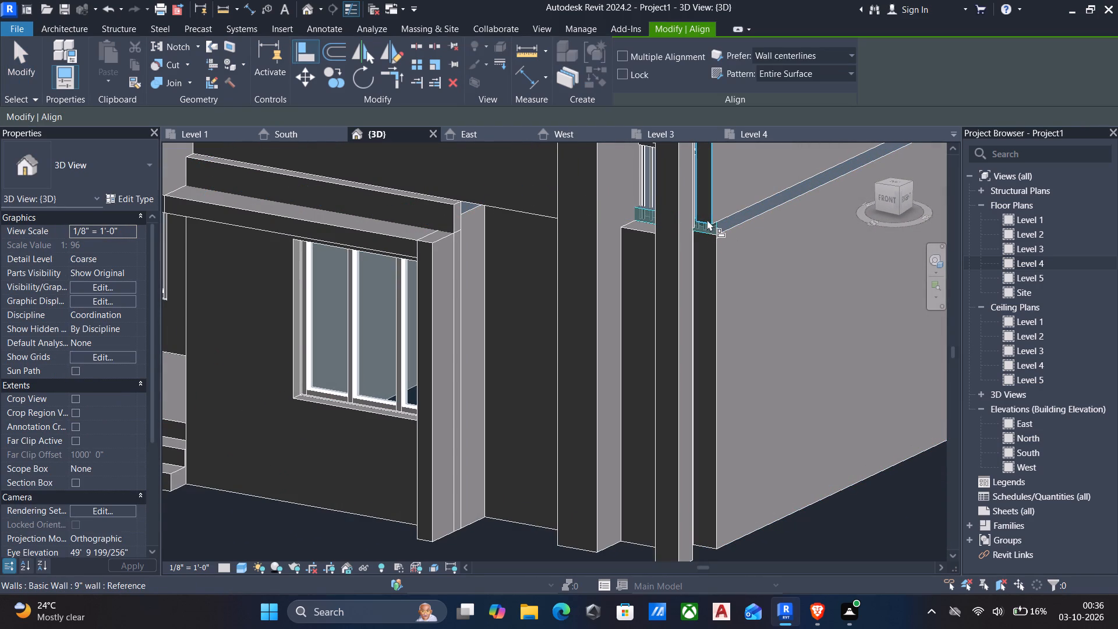
{"action": "left_click", "coordinate": [707, 219]}
{"action": "key", "text": "Escape"}
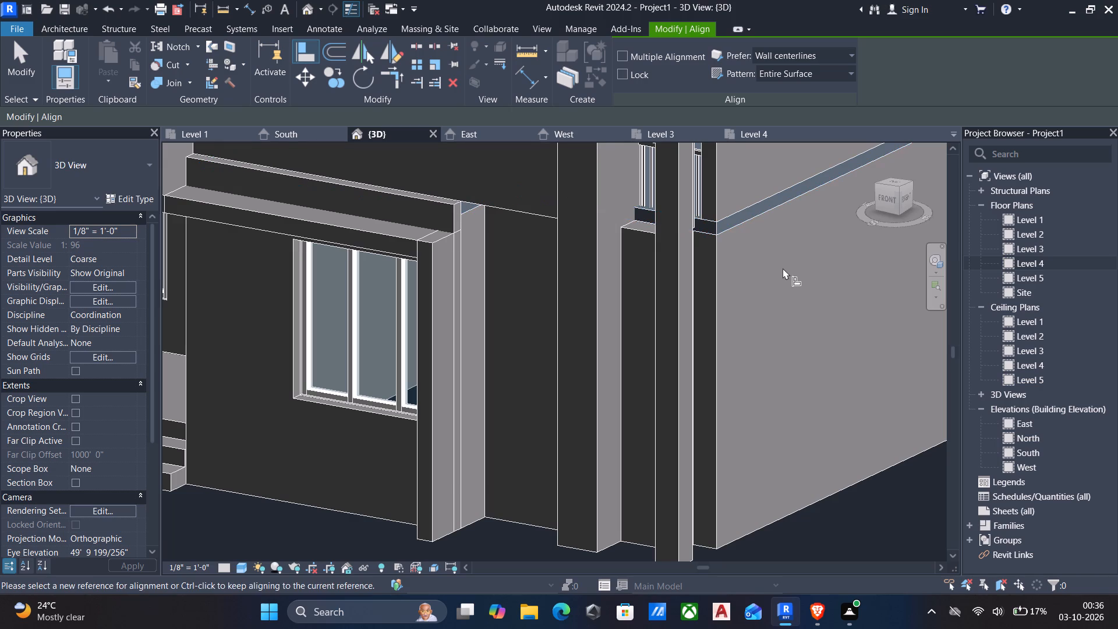
{"action": "middle_click_drag", "start_coordinate": [784, 273], "coordinate": [581, 316], "text": "shift"}
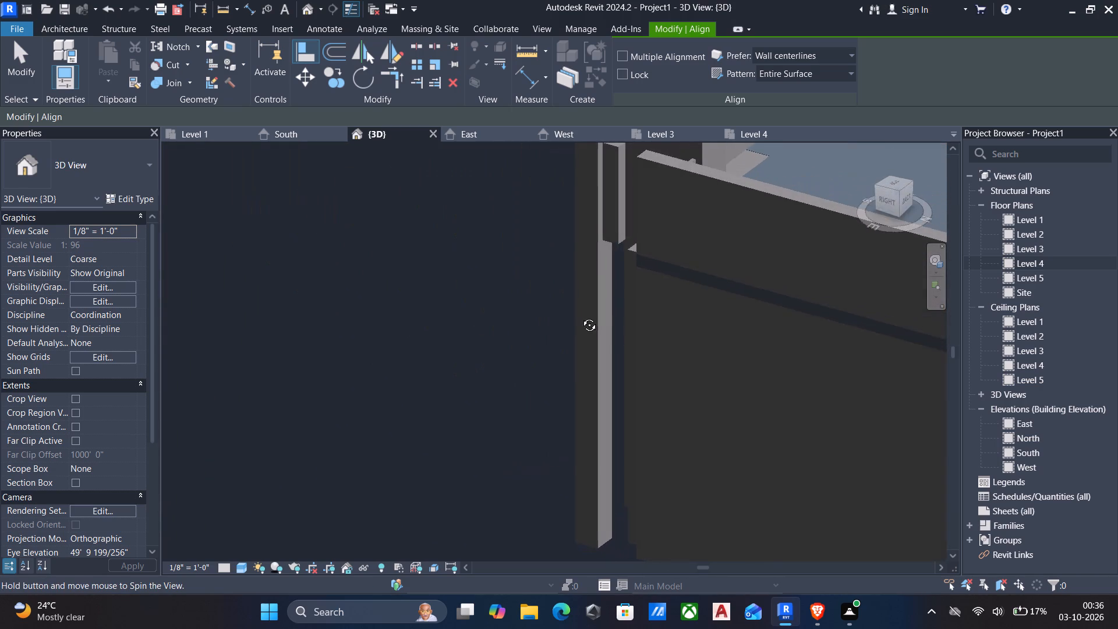
{"action": "middle_click_drag", "start_coordinate": [581, 316], "coordinate": [597, 284], "text": "shift"}
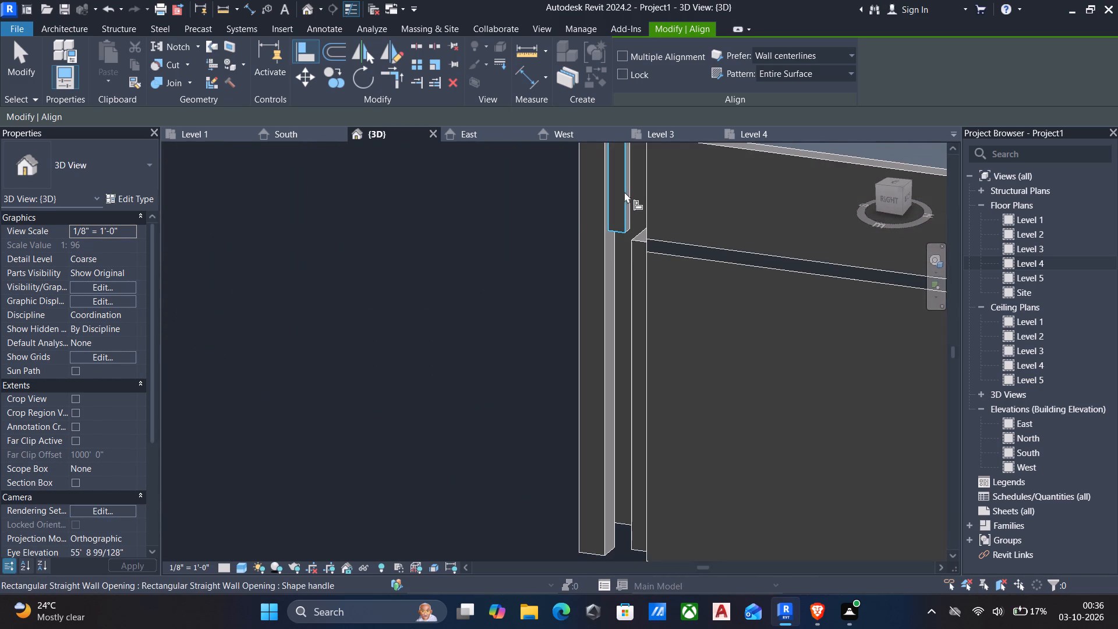
{"action": "key", "text": "Escape"}
Select the front parapet wall and examine how its piece behind the outer east column sits relative to the roof edge.
{"action": "left_click", "coordinate": [627, 224]}
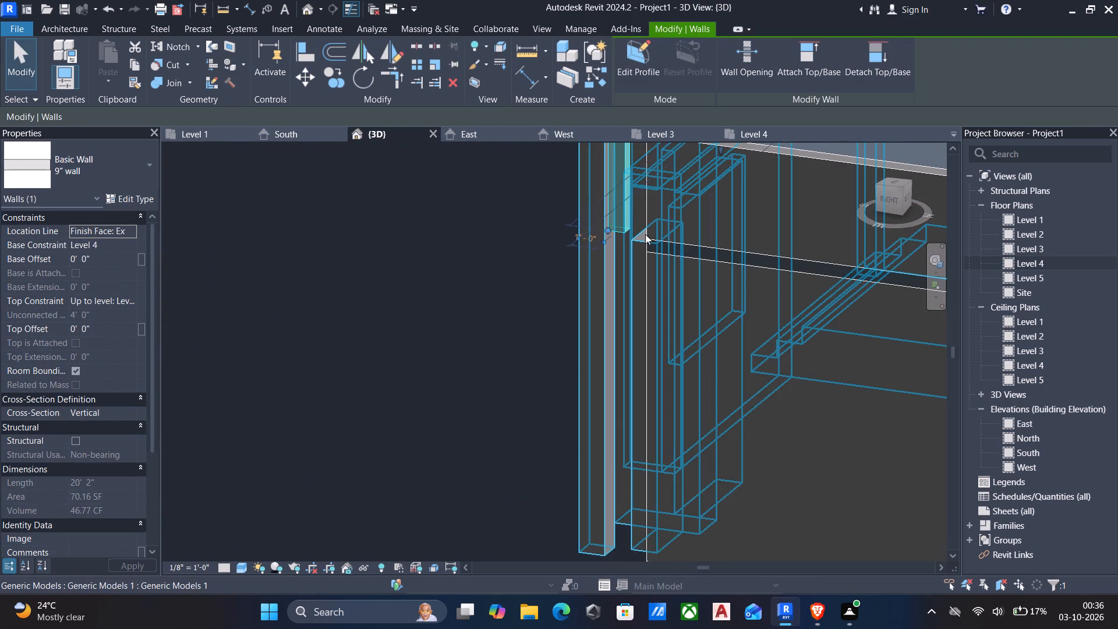
{"action": "middle_click_drag", "start_coordinate": [646, 238], "coordinate": [844, 312], "text": "shift"}
{"action": "scroll", "coordinate": [848, 296], "scroll_direction": "down", "scroll_amount": 3}
{"action": "middle_click_drag", "start_coordinate": [813, 341], "coordinate": [593, 341]}
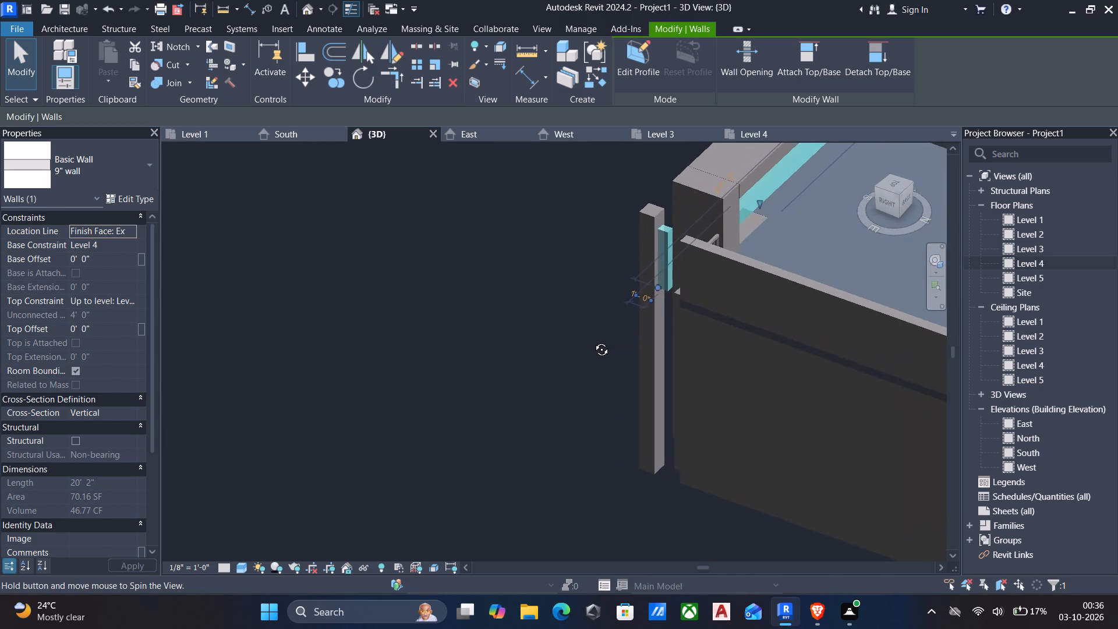
{"action": "middle_click_drag", "start_coordinate": [593, 341], "coordinate": [472, 228]}
{"action": "scroll", "coordinate": [492, 203], "scroll_direction": "down", "scroll_amount": 2}
{"action": "middle_click_drag", "start_coordinate": [495, 203], "coordinate": [719, 313], "text": "shift"}
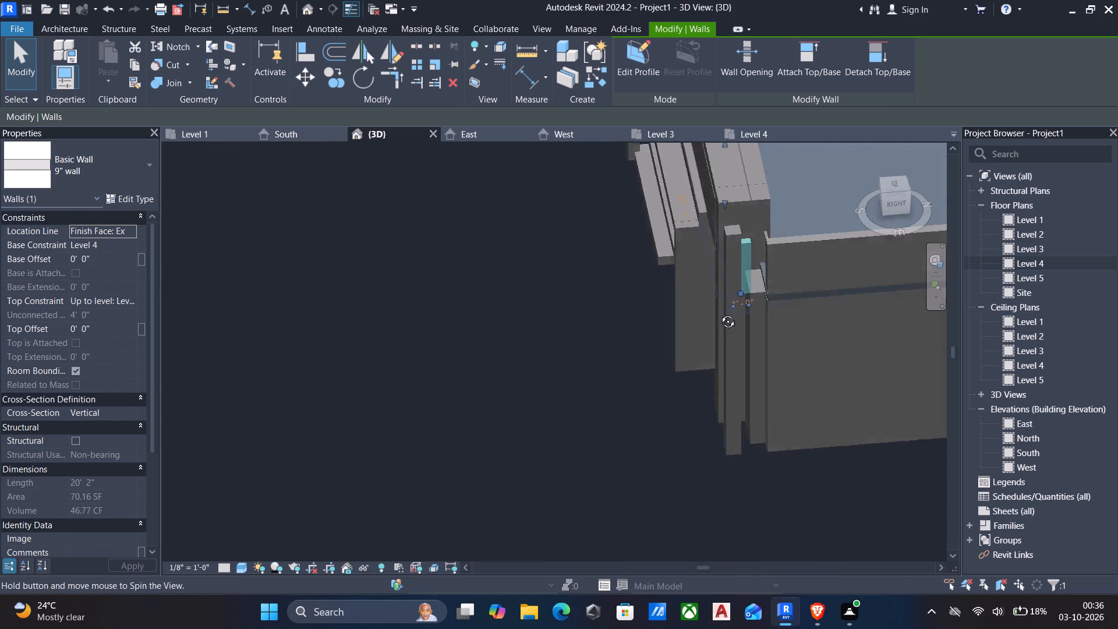
{"action": "middle_click_drag", "start_coordinate": [719, 313], "coordinate": [731, 308], "text": "shift"}
{"action": "key", "text": "Escape"}
{"action": "scroll", "coordinate": [745, 324], "scroll_direction": "up", "scroll_amount": 1}
{"action": "middle_click_drag", "start_coordinate": [744, 327], "coordinate": [701, 327], "text": "shift"}
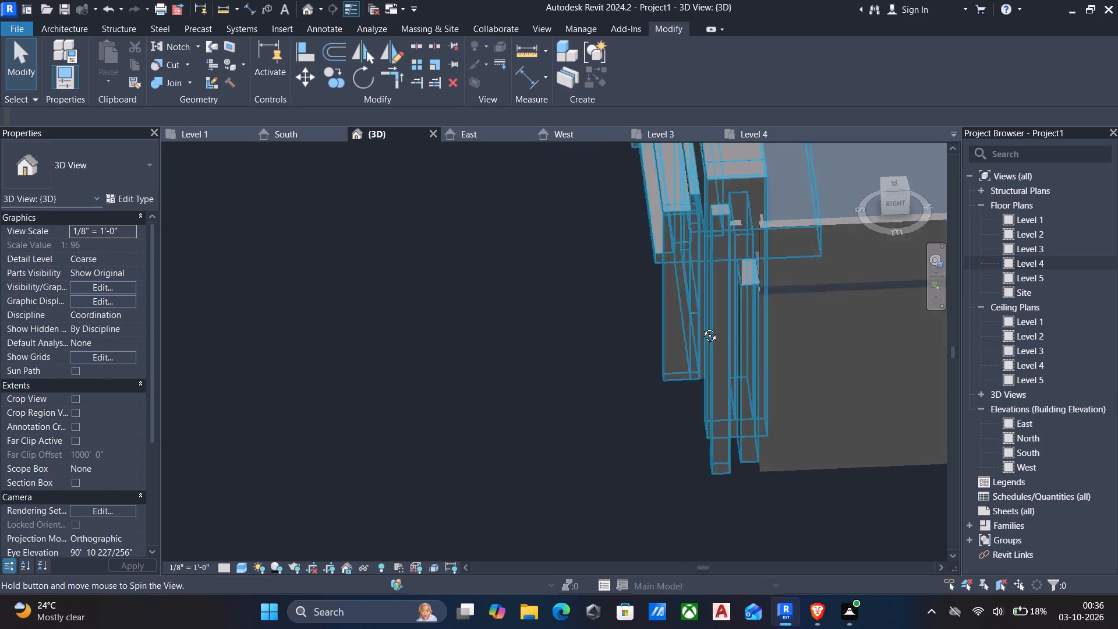
{"action": "middle_click_drag", "start_coordinate": [701, 327], "coordinate": [696, 326], "text": "shift"}
Align the back face of the front parapet wall's piece behind the outer east column with the roof slab's front edge.
{"action": "type", "text": "al"}
{"action": "middle_click_drag", "start_coordinate": [833, 214], "coordinate": [733, 226], "text": "shift"}
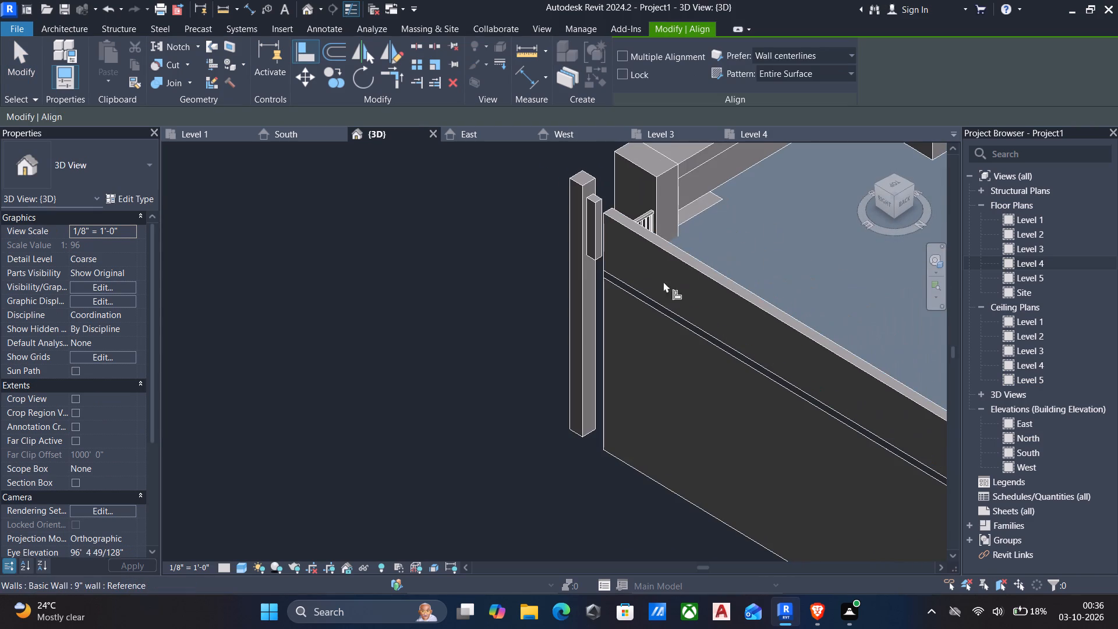
{"action": "middle_click_drag", "start_coordinate": [613, 345], "coordinate": [773, 311], "text": "shift"}
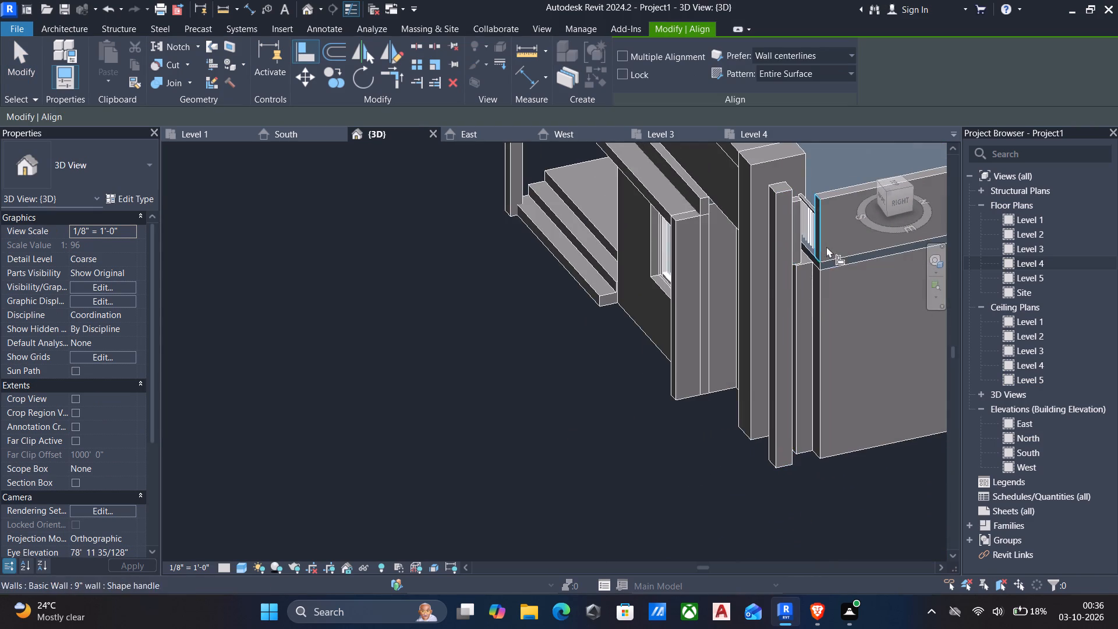
{"action": "scroll", "coordinate": [826, 246], "scroll_direction": "up", "scroll_amount": 4}
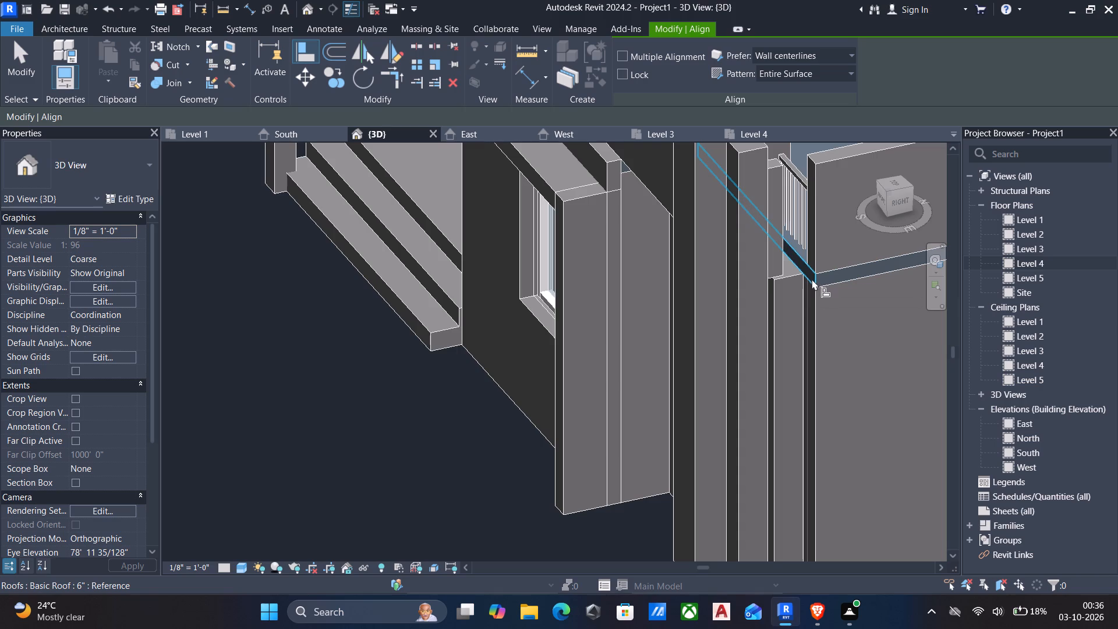
{"action": "left_click", "coordinate": [812, 279]}
{"action": "middle_click_drag", "start_coordinate": [827, 338], "coordinate": [730, 360], "text": "shift"}
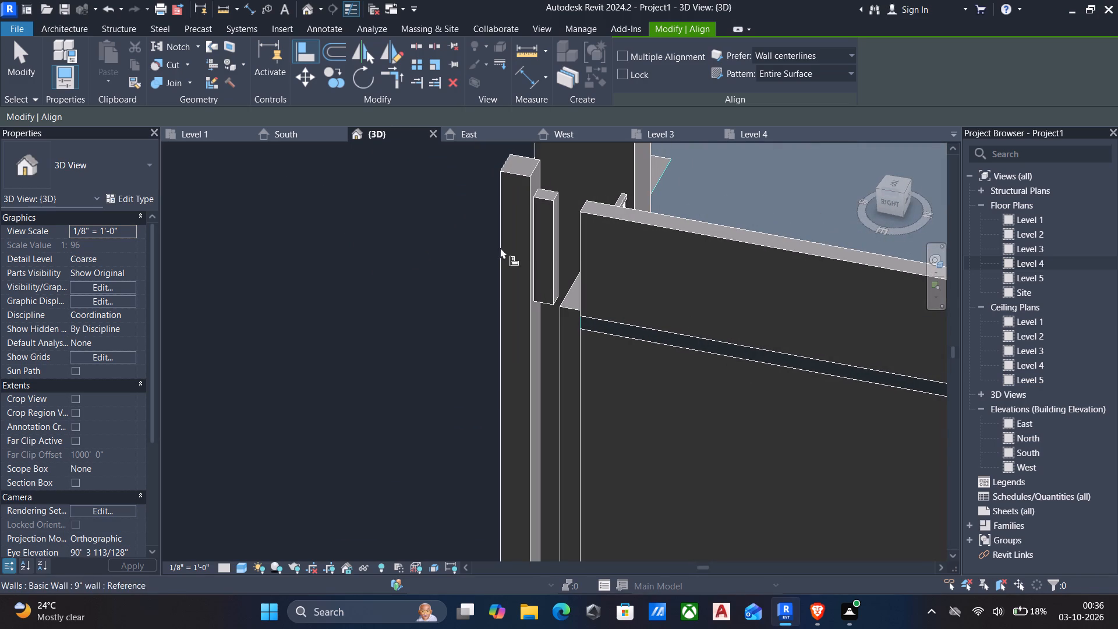
{"action": "left_click", "coordinate": [557, 262]}
{"action": "scroll", "coordinate": [505, 288], "scroll_direction": "down", "scroll_amount": 2}
{"action": "scroll", "coordinate": [557, 344], "scroll_direction": "up", "scroll_amount": 4}
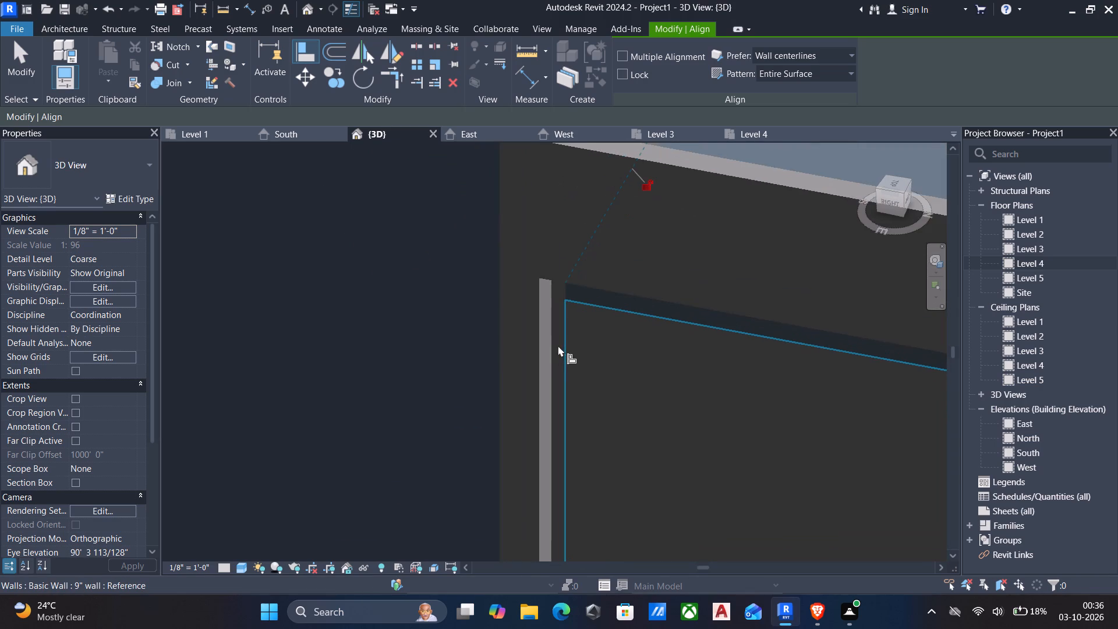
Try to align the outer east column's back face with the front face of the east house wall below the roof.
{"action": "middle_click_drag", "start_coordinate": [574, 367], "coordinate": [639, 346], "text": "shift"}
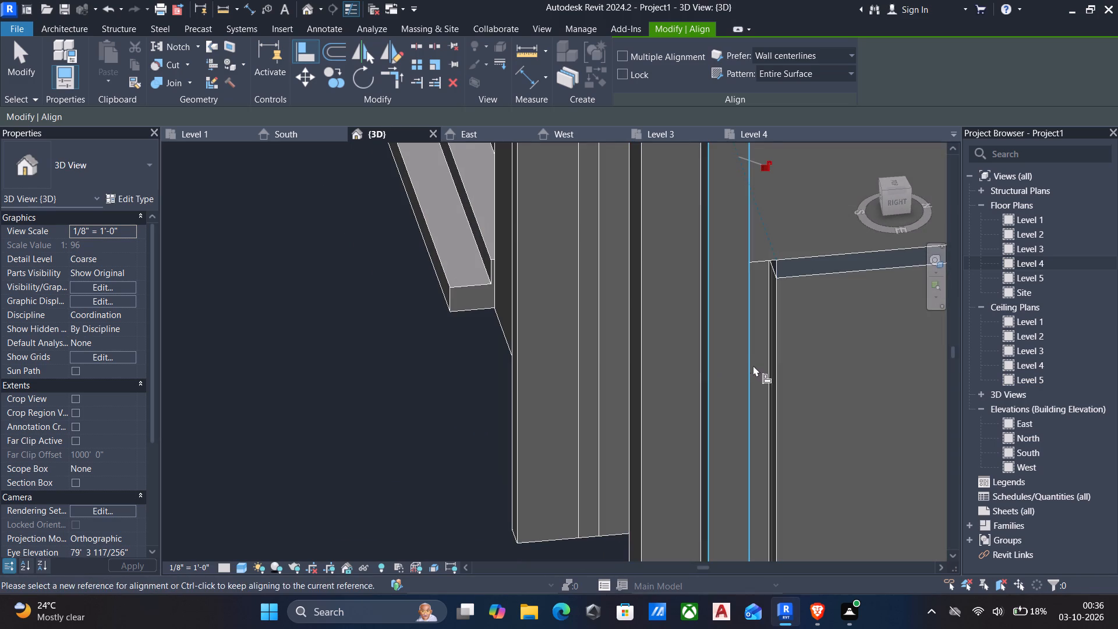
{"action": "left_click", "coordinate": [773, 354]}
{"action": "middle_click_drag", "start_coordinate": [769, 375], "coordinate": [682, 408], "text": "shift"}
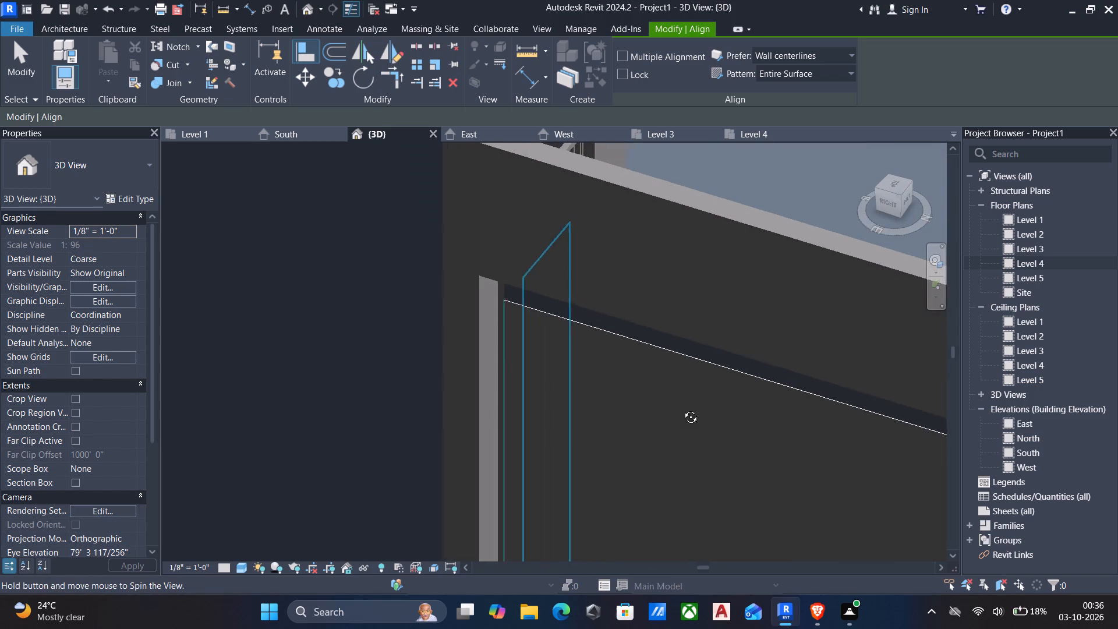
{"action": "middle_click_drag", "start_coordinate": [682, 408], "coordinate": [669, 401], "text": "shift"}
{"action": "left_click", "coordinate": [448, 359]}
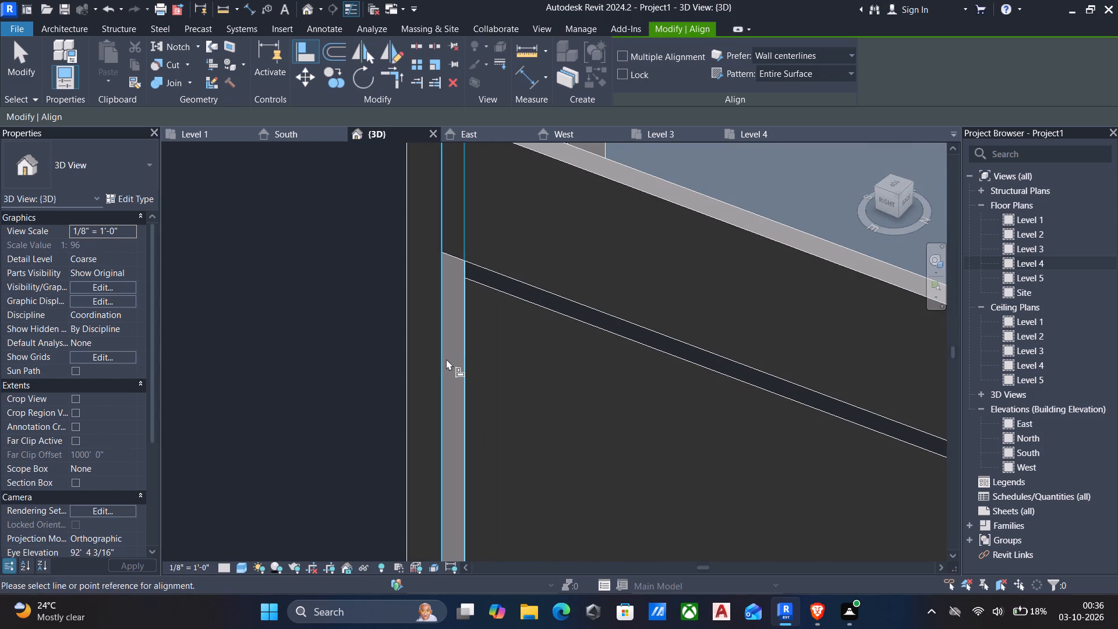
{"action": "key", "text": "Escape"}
In the Level 4 plan, shorten the east 9" parapet wall at its front end to 26' 0" long, and return to the 3D view.
{"action": "scroll", "coordinate": [387, 333], "scroll_direction": "down", "scroll_amount": 4}
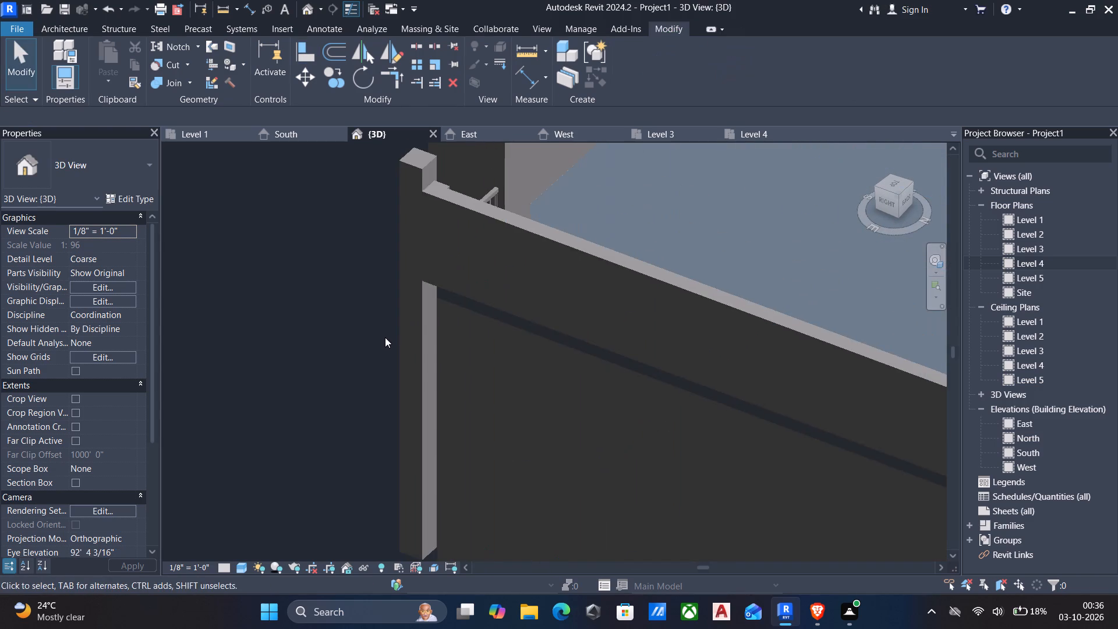
{"action": "middle_click_drag", "start_coordinate": [388, 331], "coordinate": [465, 306], "text": "shift"}
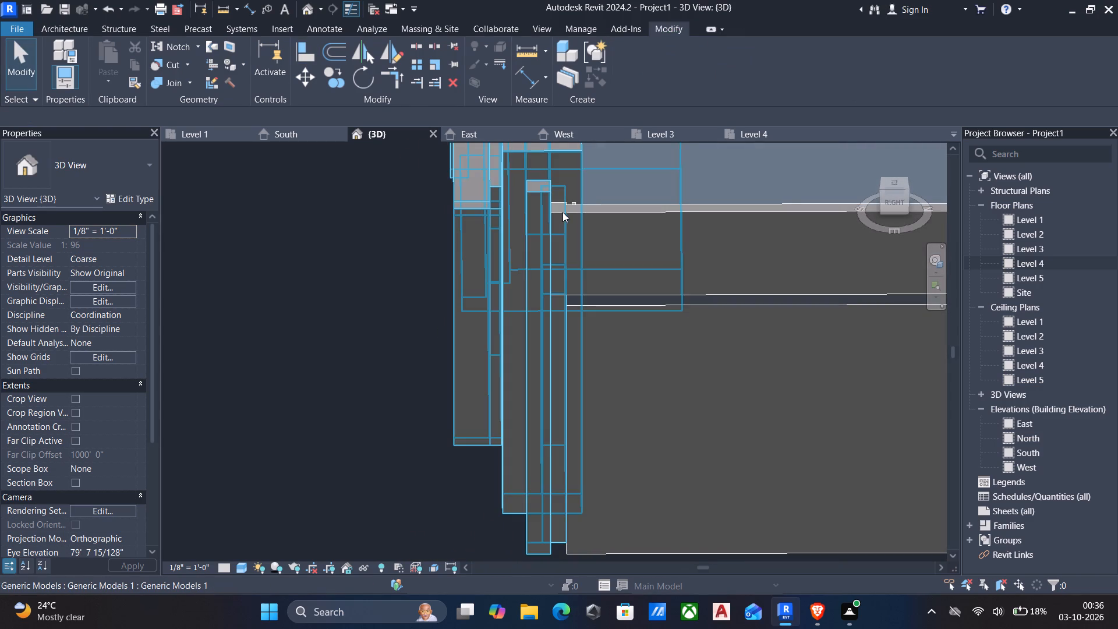
{"action": "key", "text": "Escape"}
{"action": "left_click", "coordinate": [605, 215]}
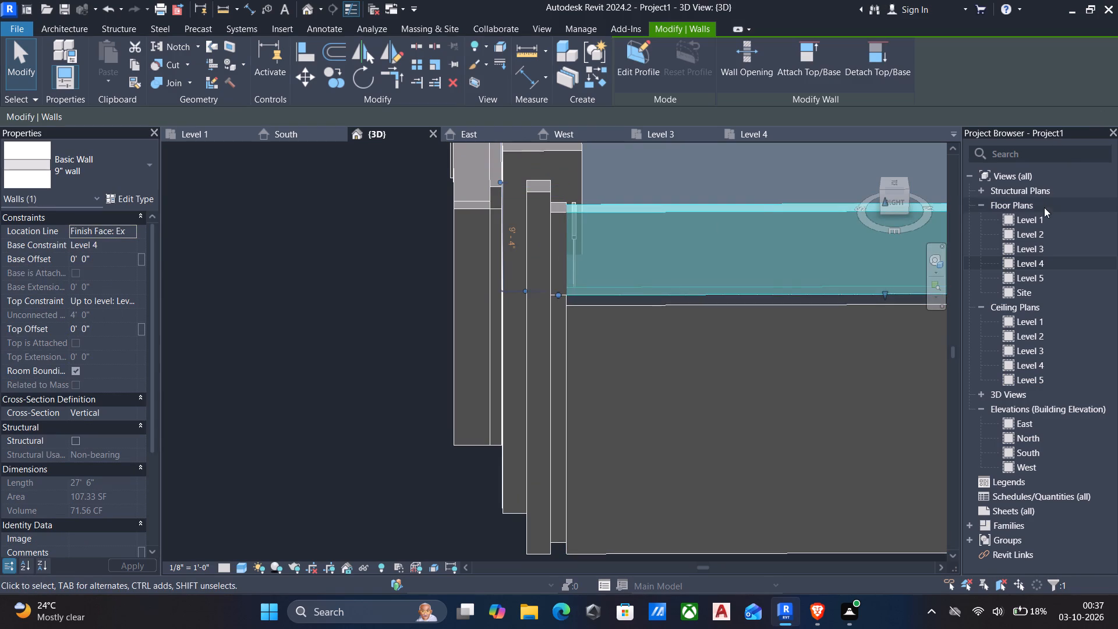
{"action": "double_click", "coordinate": [1036, 261]}
{"action": "scroll", "coordinate": [779, 275], "scroll_direction": "up", "scroll_amount": 4}
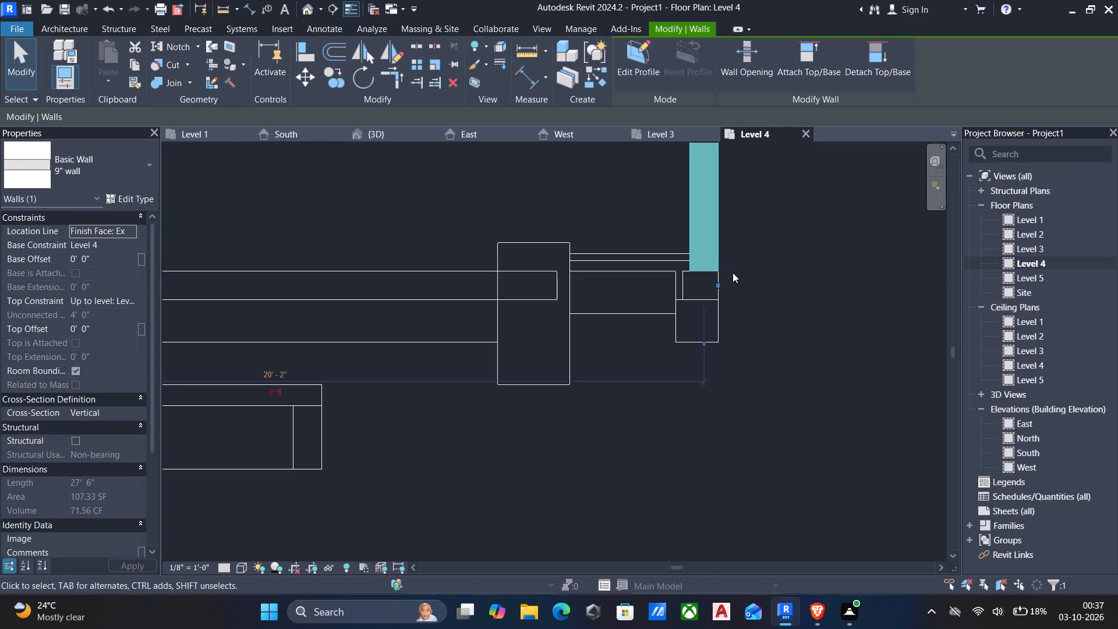
{"action": "left_click_drag", "start_coordinate": [718, 281], "coordinate": [716, 250]}
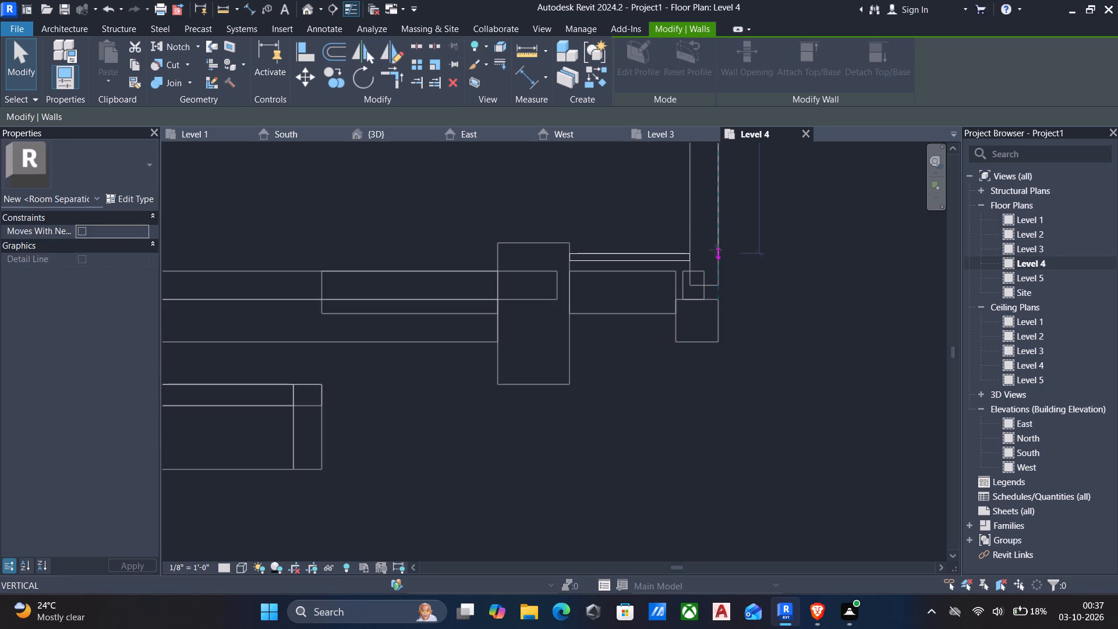
{"action": "left_click_drag", "start_coordinate": [716, 250], "coordinate": [709, 222]}
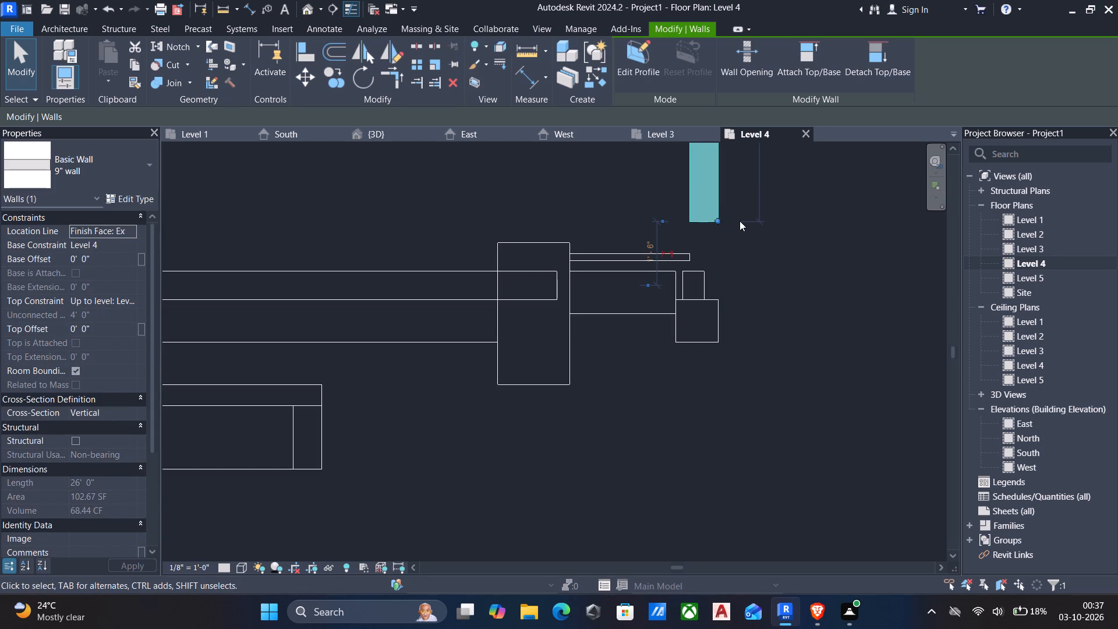
{"action": "key", "text": "Escape"}
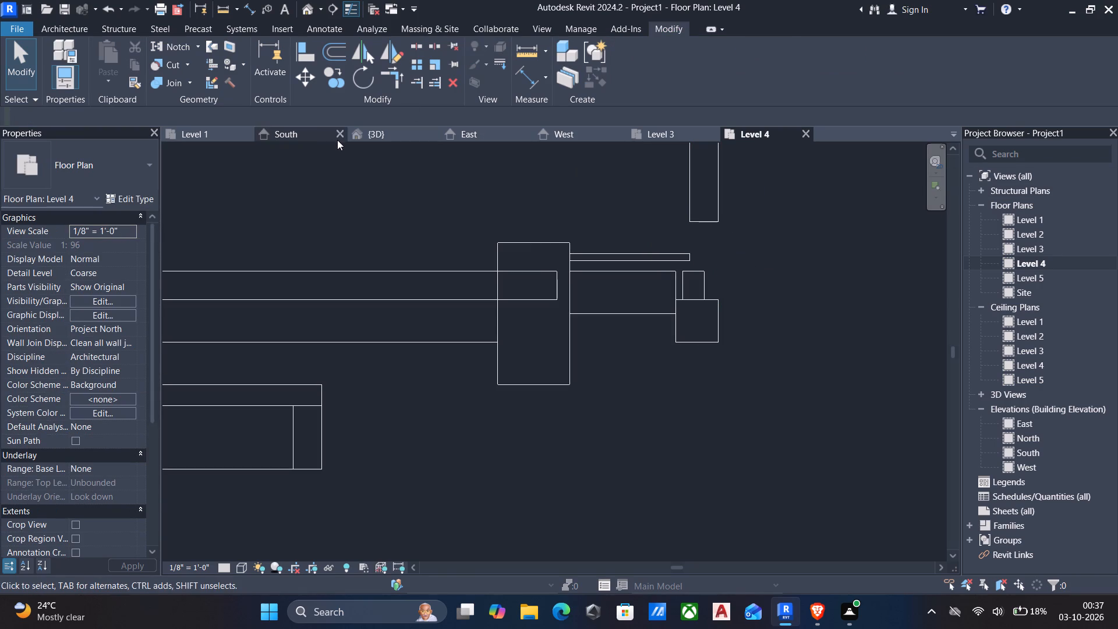
{"action": "left_click", "coordinate": [369, 137]}
{"action": "middle_click_drag", "start_coordinate": [829, 342], "coordinate": [786, 350], "text": "shift"}
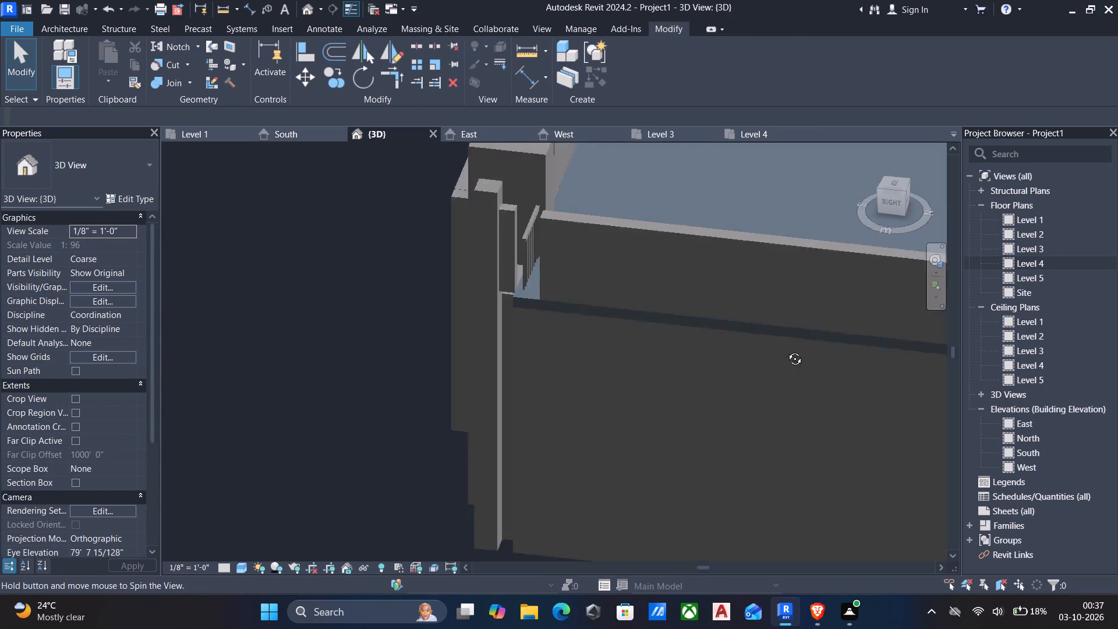
{"action": "middle_click_drag", "start_coordinate": [786, 350], "coordinate": [865, 317], "text": "shift"}
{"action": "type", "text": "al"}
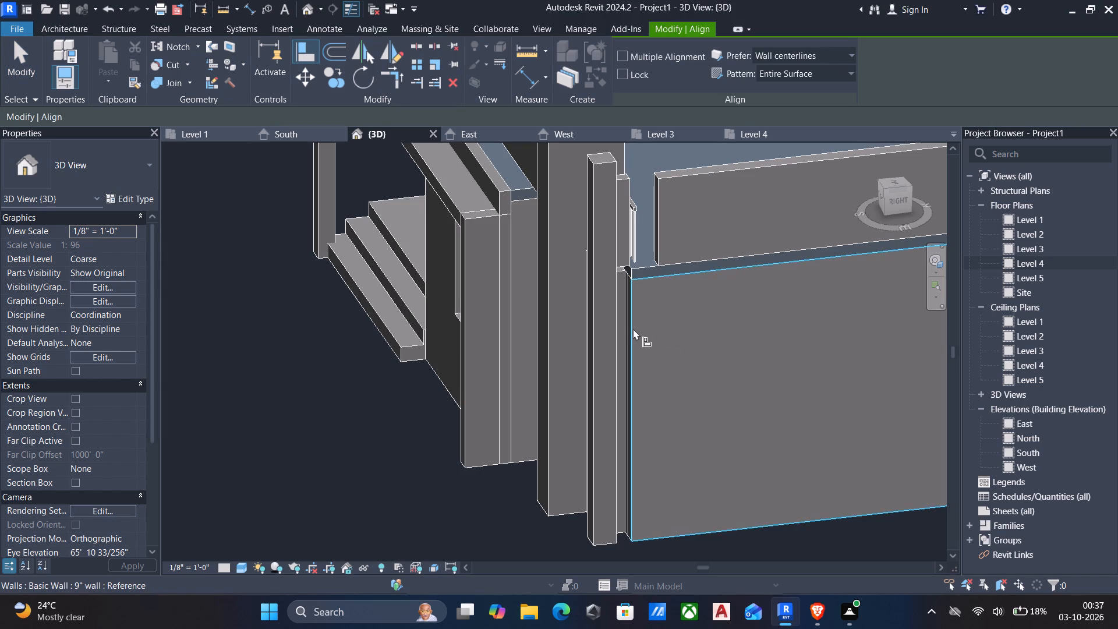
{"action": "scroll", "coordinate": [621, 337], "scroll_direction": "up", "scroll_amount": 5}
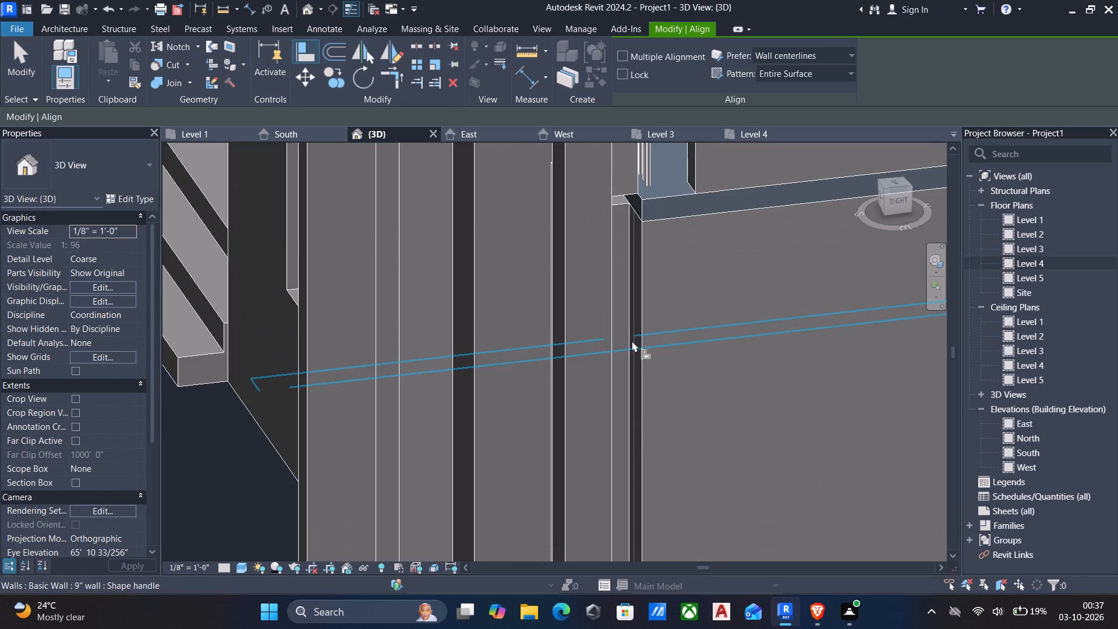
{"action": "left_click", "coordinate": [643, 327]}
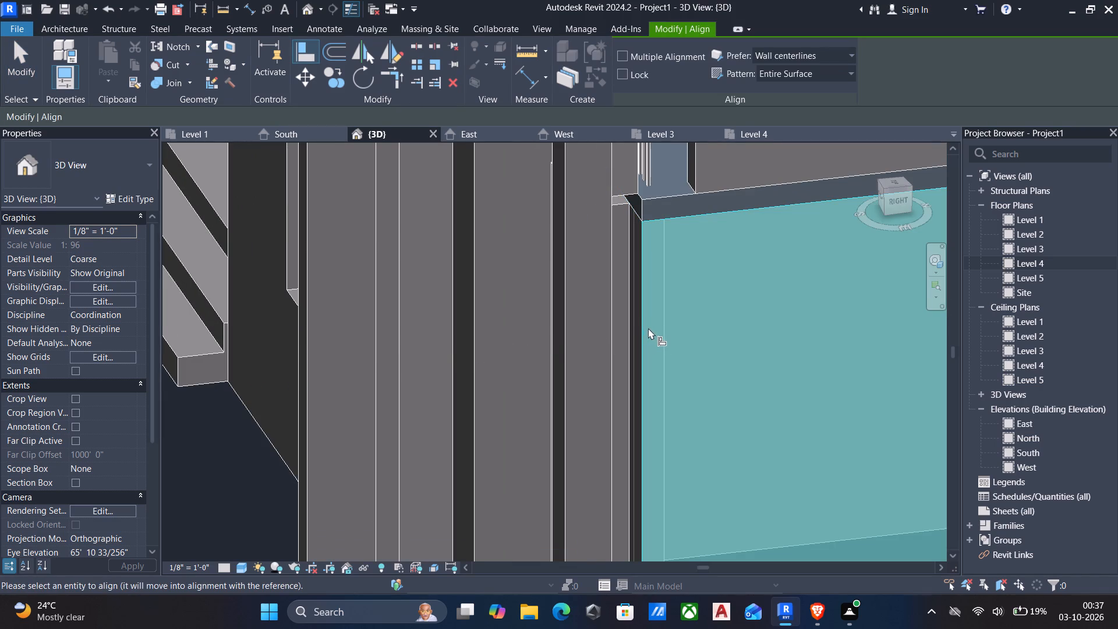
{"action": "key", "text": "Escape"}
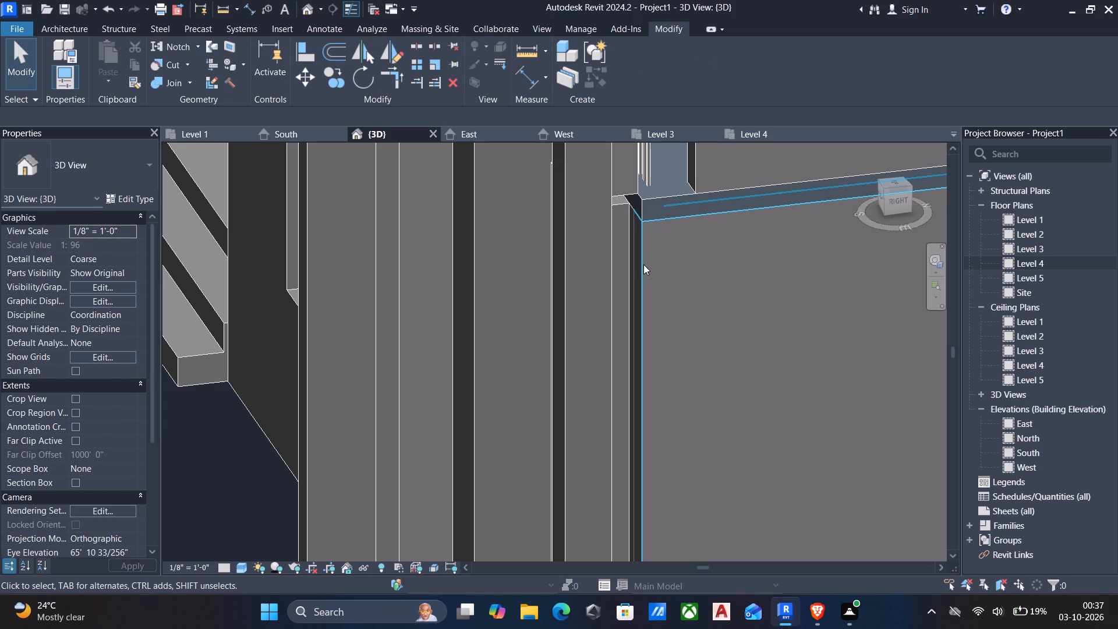
Align the back face of the front parapet wall piece with the front face of the east house wall below it.
{"action": "type", "text": "al"}
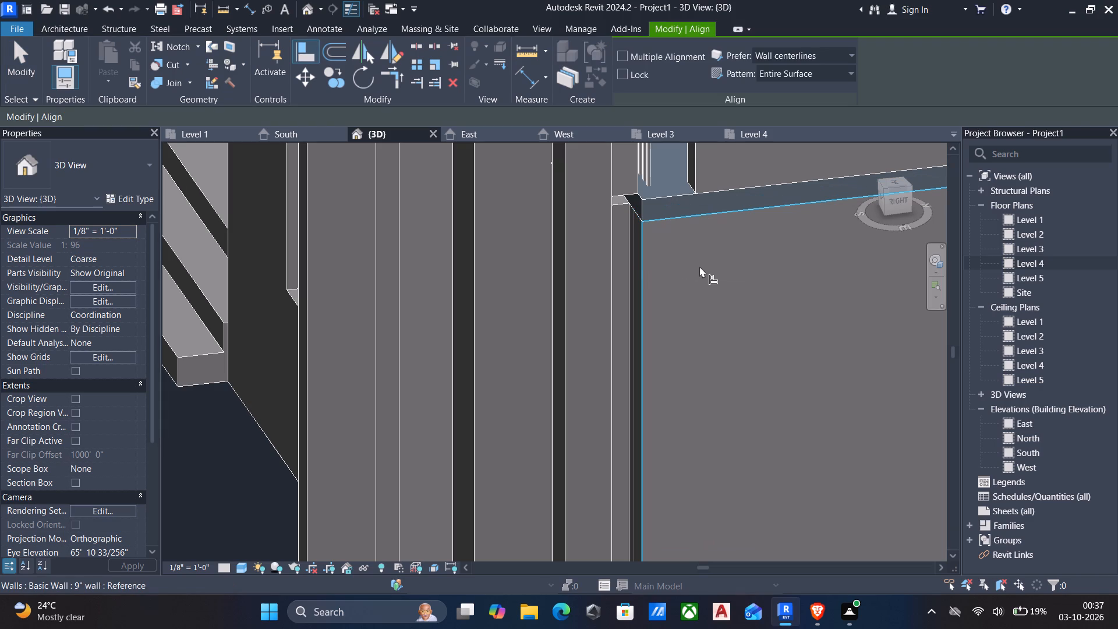
{"action": "middle_click_drag", "start_coordinate": [695, 280], "coordinate": [740, 264], "text": "shift"}
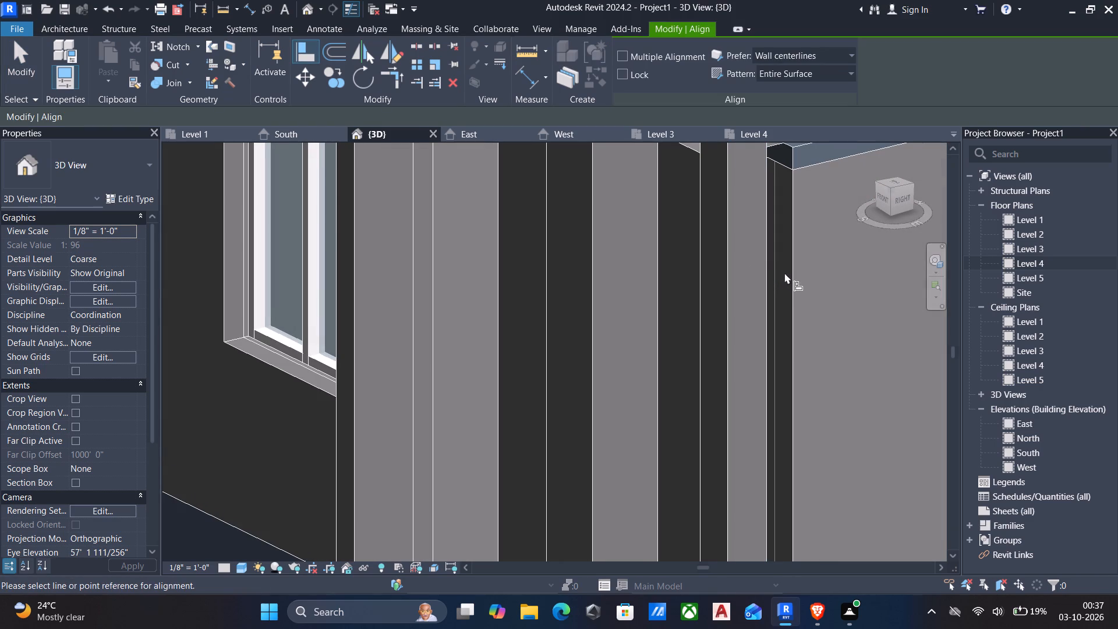
{"action": "scroll", "coordinate": [788, 294], "scroll_direction": "down", "scroll_amount": 3}
{"action": "middle_click_drag", "start_coordinate": [788, 306], "coordinate": [776, 310], "text": "shift"}
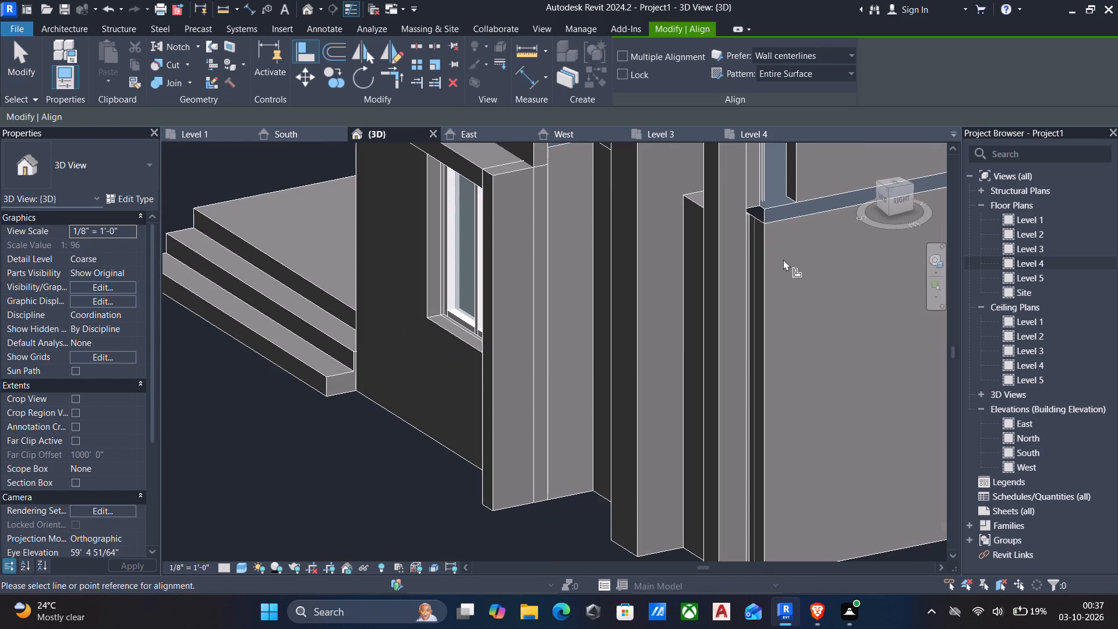
{"action": "left_click", "coordinate": [763, 265]}
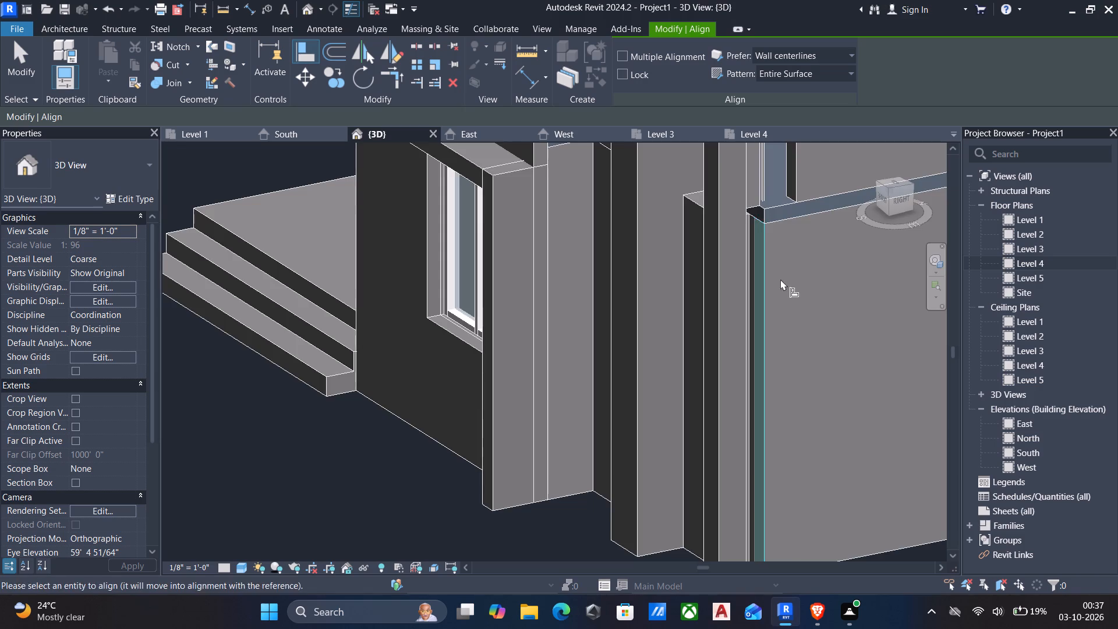
{"action": "middle_click_drag", "start_coordinate": [781, 281], "coordinate": [691, 305], "text": "shift"}
{"action": "scroll", "coordinate": [682, 248], "scroll_direction": "down", "scroll_amount": 2}
{"action": "middle_click_drag", "start_coordinate": [682, 250], "coordinate": [637, 246], "text": "shift"}
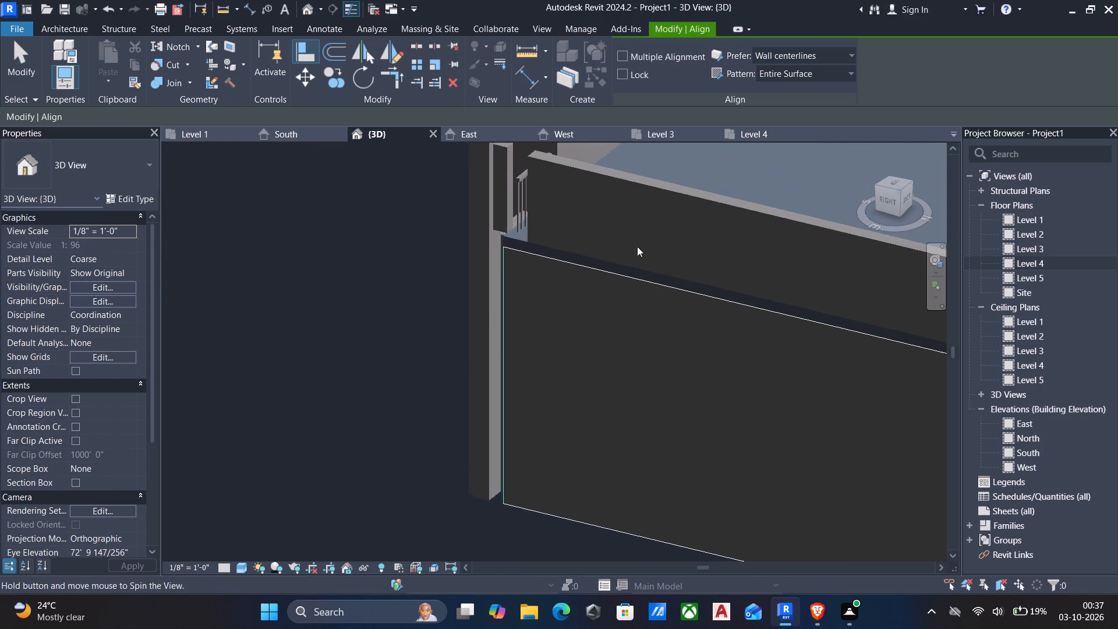
{"action": "middle_click_drag", "start_coordinate": [637, 246], "coordinate": [637, 247], "text": "shift"}
{"action": "middle_click_drag", "start_coordinate": [592, 244], "coordinate": [658, 310]}
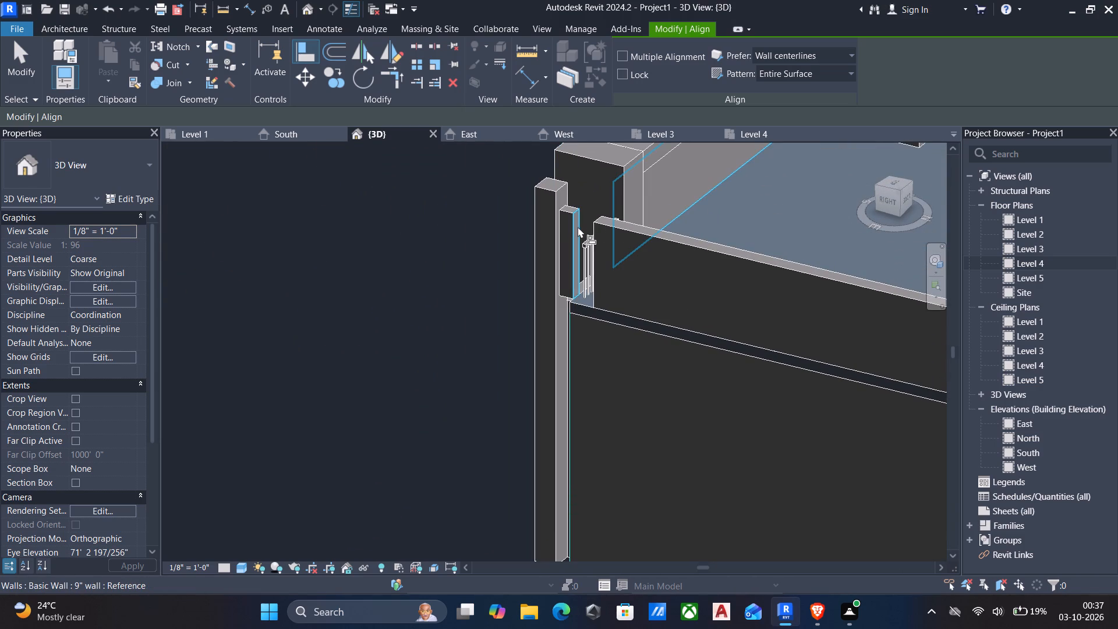
{"action": "left_click", "coordinate": [578, 227]}
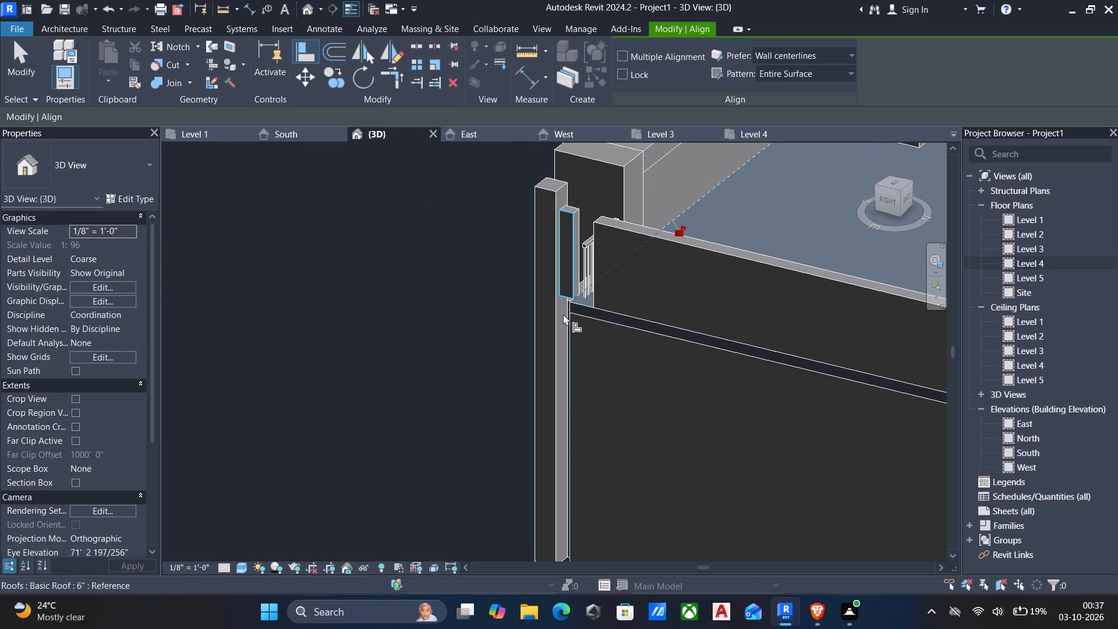
{"action": "key", "text": "Escape"}
Align the outer east column's back face with the front face of the east house wall.
{"action": "type", "text": "al"}
{"action": "scroll", "coordinate": [295, 336], "scroll_direction": "down", "scroll_amount": 2}
{"action": "middle_click_drag", "start_coordinate": [363, 363], "coordinate": [455, 354], "text": "shift"}
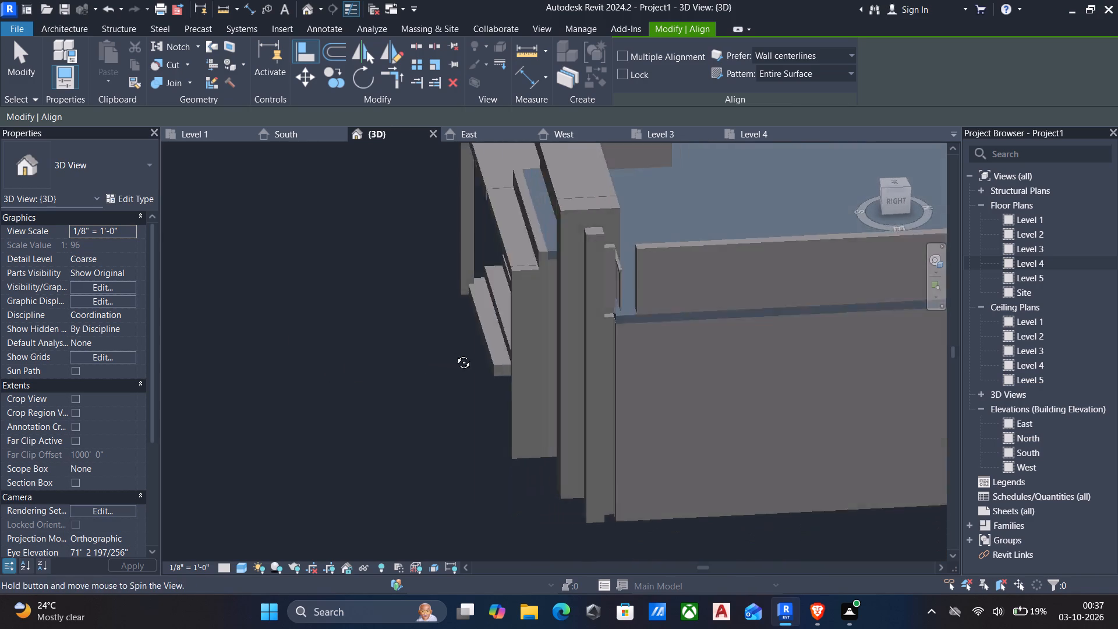
{"action": "middle_click_drag", "start_coordinate": [455, 354], "coordinate": [473, 355], "text": "shift"}
{"action": "middle_click_drag", "start_coordinate": [497, 370], "coordinate": [503, 371], "text": "shift"}
{"action": "scroll", "coordinate": [621, 367], "scroll_direction": "up", "scroll_amount": 3}
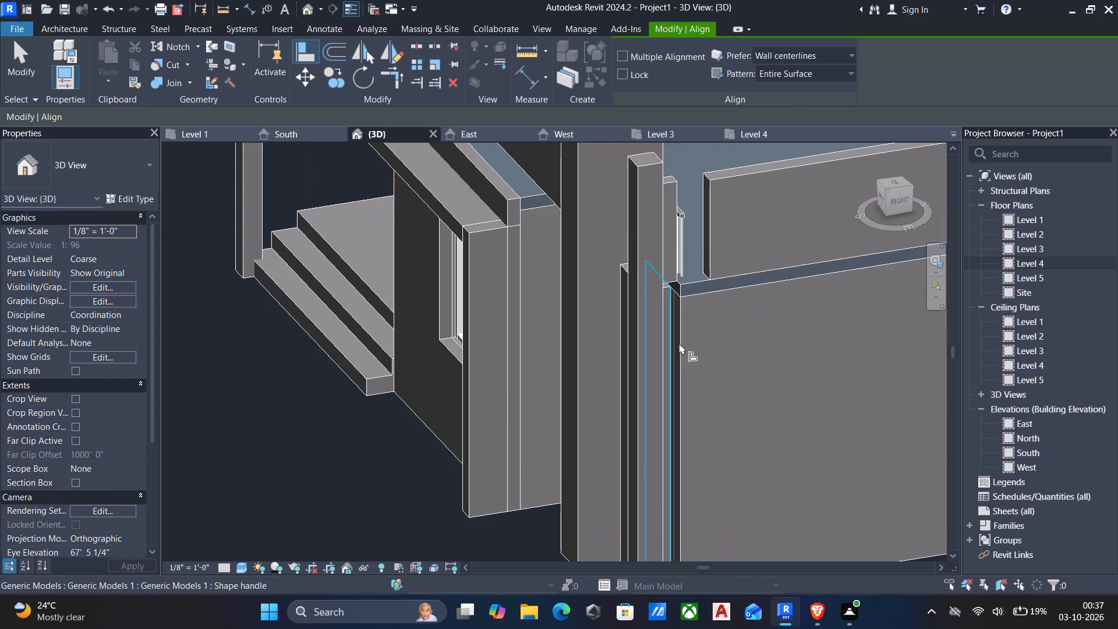
{"action": "left_click", "coordinate": [679, 344]}
{"action": "middle_click_drag", "start_coordinate": [682, 358], "coordinate": [532, 376], "text": "shift"}
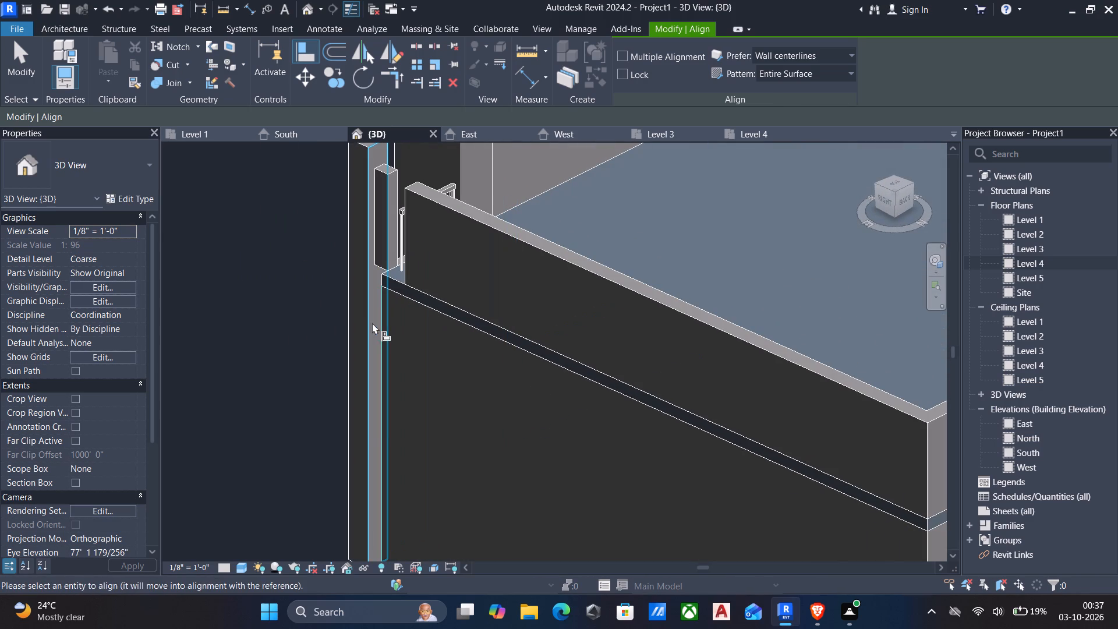
{"action": "left_click", "coordinate": [370, 323]}
{"action": "key", "text": "Escape"}
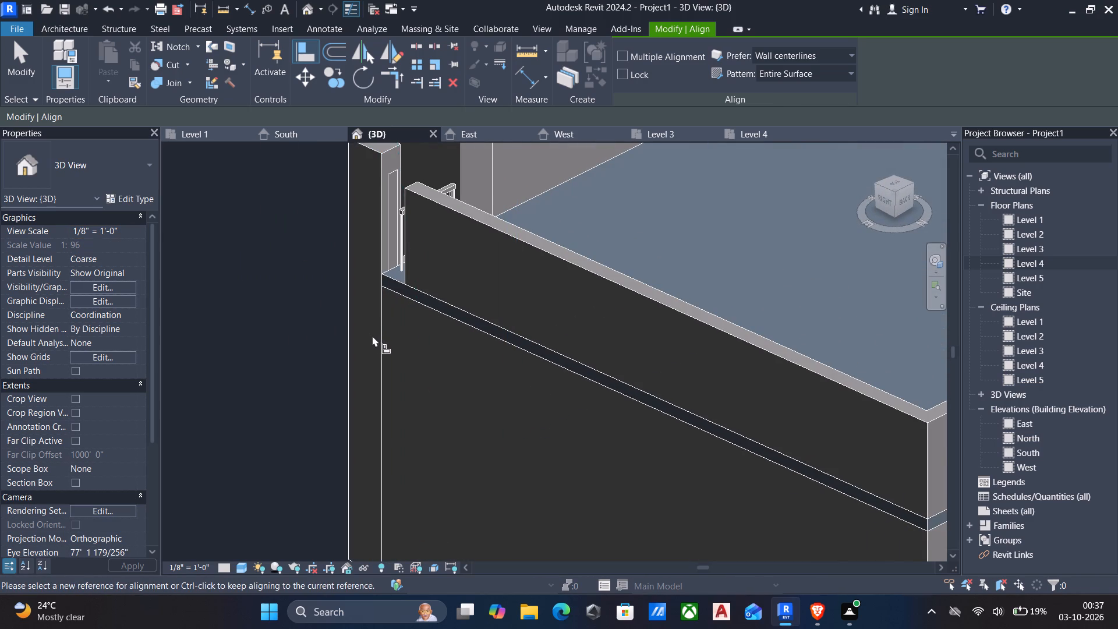
Align the front end of the east parapet wall with the back face of the outer east column.
{"action": "scroll", "coordinate": [374, 336], "scroll_direction": "down", "scroll_amount": 1}
{"action": "middle_click_drag", "start_coordinate": [380, 338], "coordinate": [498, 324], "text": "shift"}
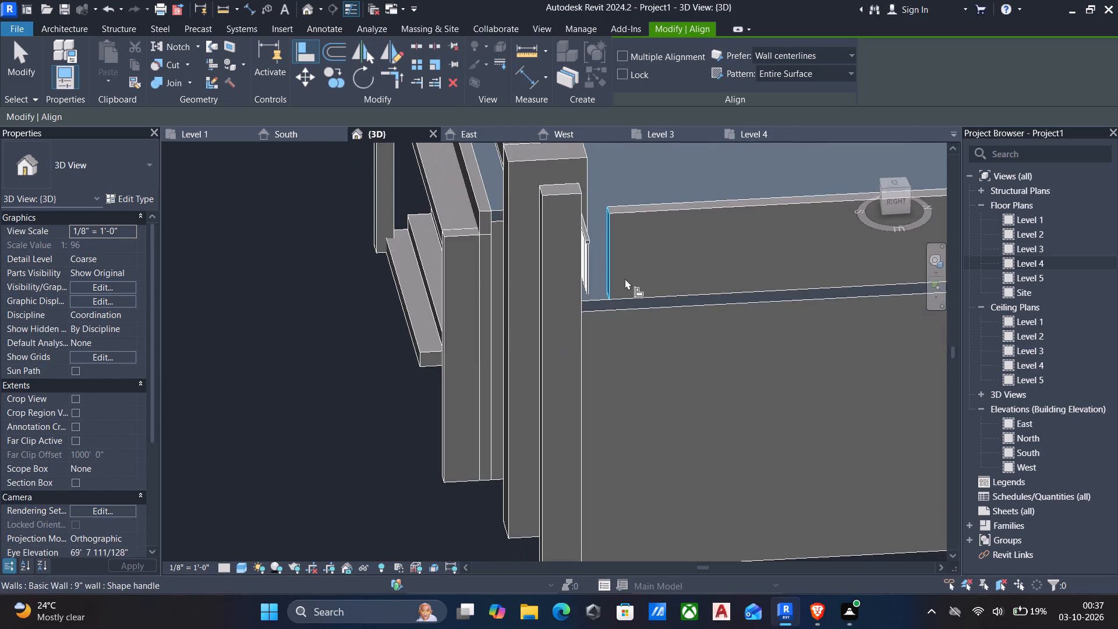
{"action": "scroll", "coordinate": [627, 278], "scroll_direction": "up", "scroll_amount": 4}
{"action": "scroll", "coordinate": [578, 245], "scroll_direction": "up", "scroll_amount": 2}
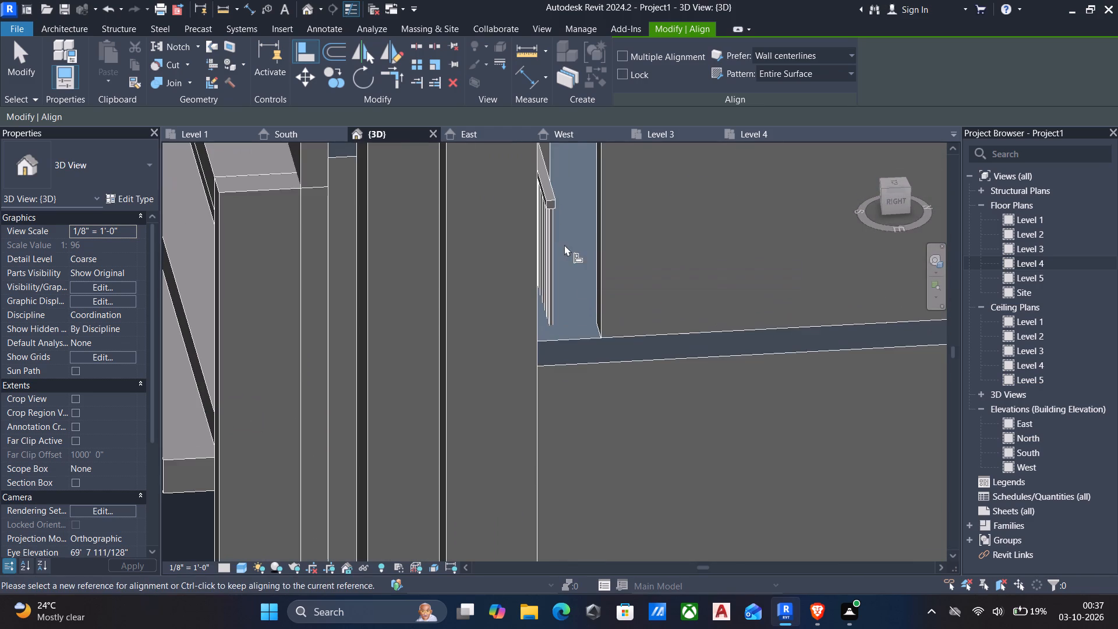
{"action": "middle_click_drag", "start_coordinate": [563, 248], "coordinate": [691, 210], "text": "shift"}
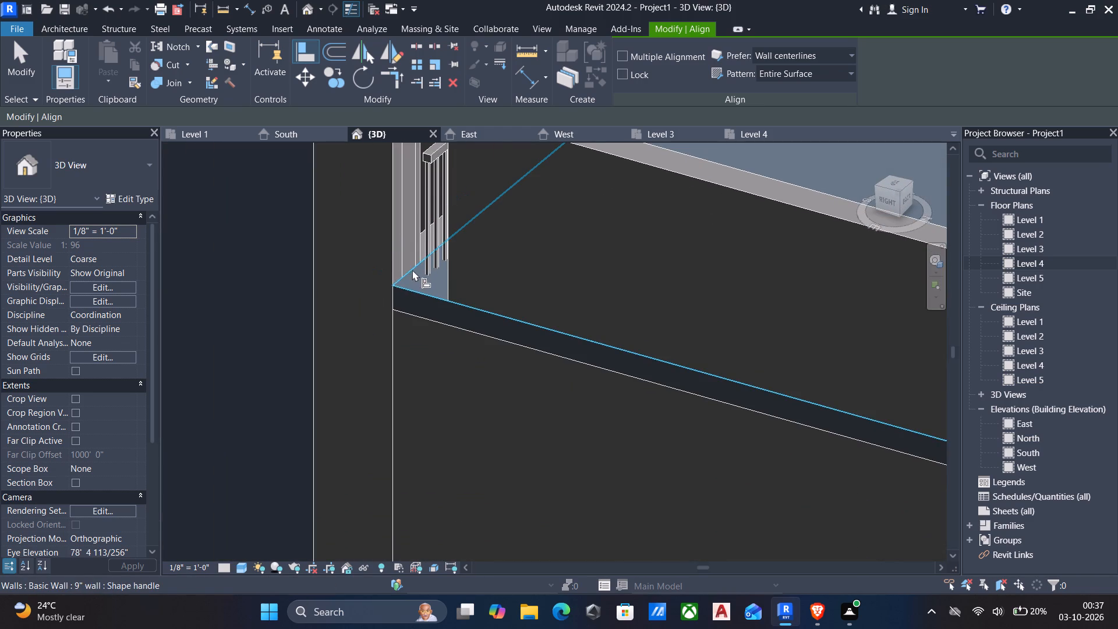
{"action": "middle_click_drag", "start_coordinate": [413, 270], "coordinate": [518, 424]}
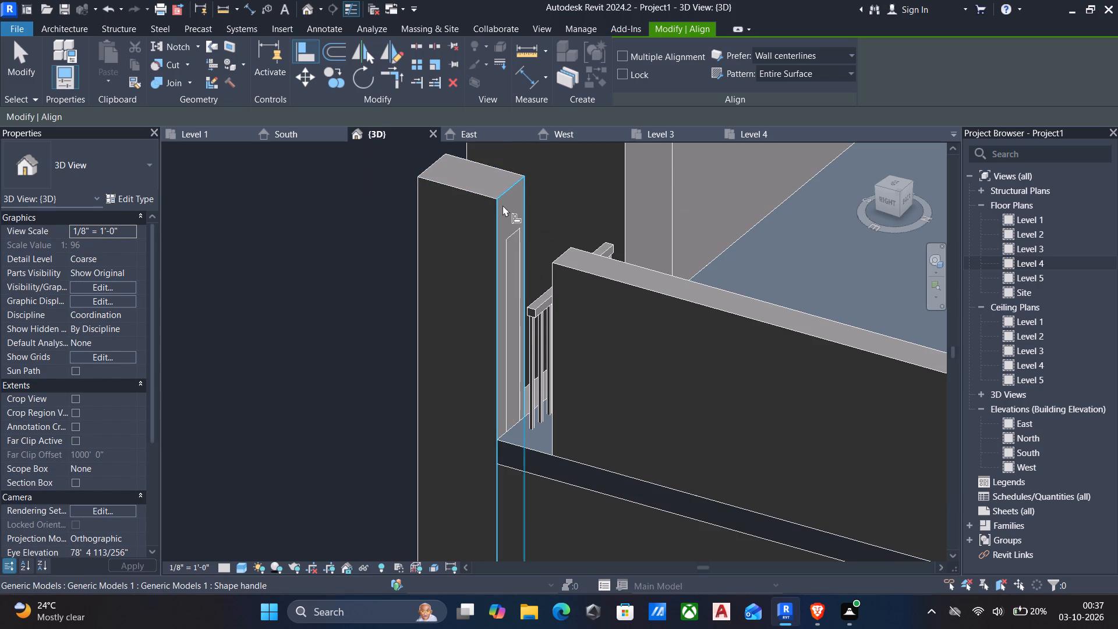
{"action": "left_click", "coordinate": [503, 205]}
{"action": "scroll", "coordinate": [490, 280], "scroll_direction": "down", "scroll_amount": 2}
{"action": "middle_click_drag", "start_coordinate": [495, 294], "coordinate": [550, 296], "text": "shift"}
{"action": "scroll", "coordinate": [562, 293], "scroll_direction": "down", "scroll_amount": 2}
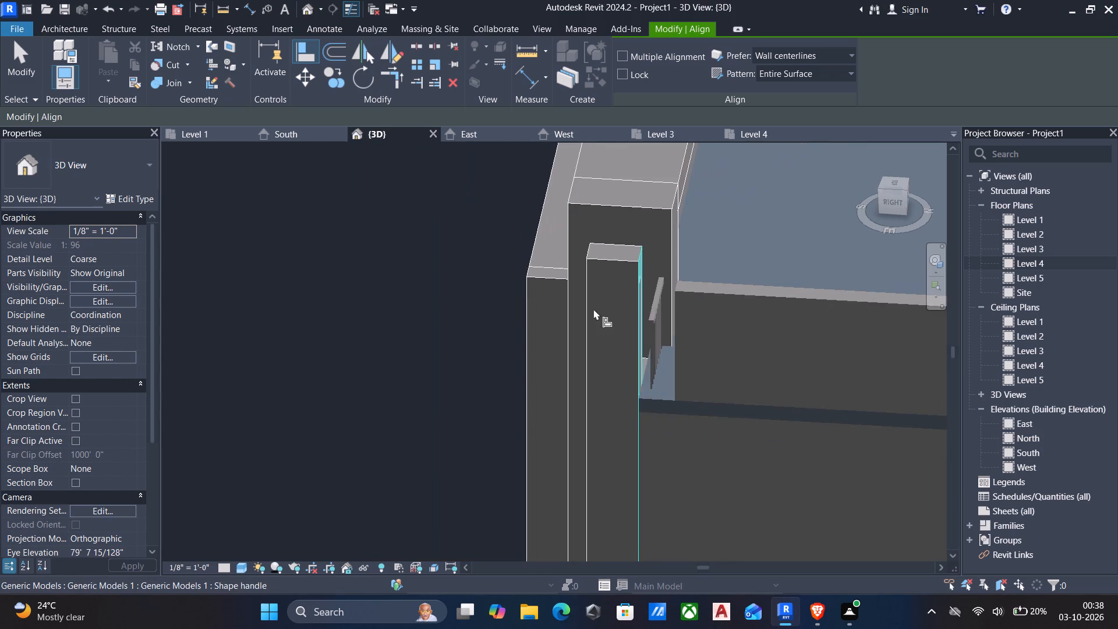
{"action": "middle_click_drag", "start_coordinate": [614, 344], "coordinate": [713, 329], "text": "shift"}
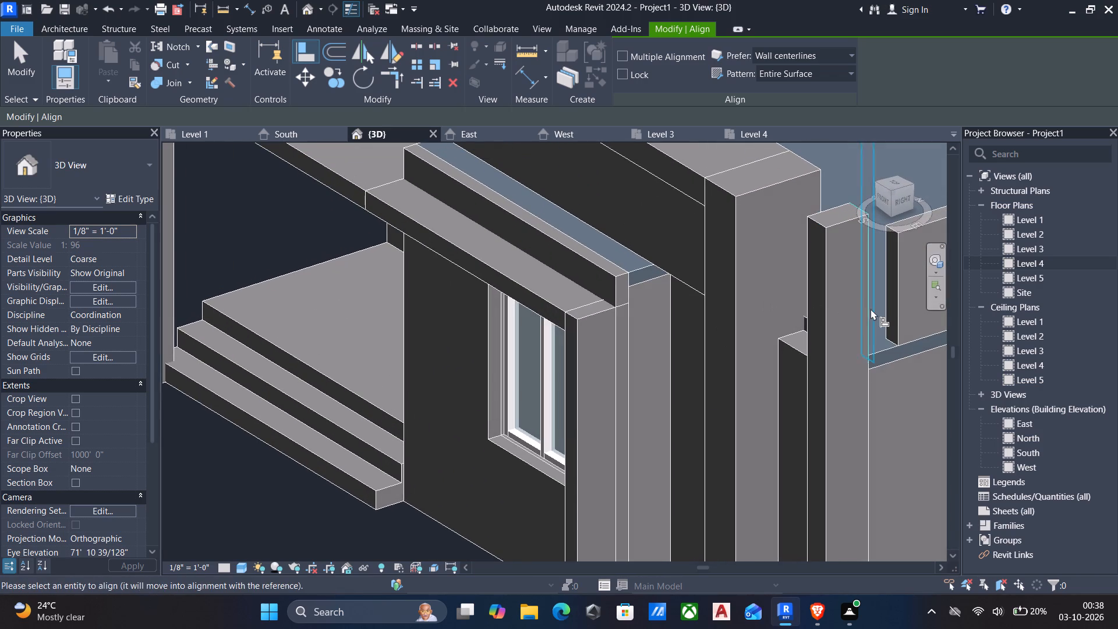
{"action": "left_click", "coordinate": [889, 303]}
{"action": "key", "text": "Escape"}
Examine the east parapet corner, the roof and the front facade from several angles.
{"action": "middle_click_drag", "start_coordinate": [875, 313], "coordinate": [864, 316]}
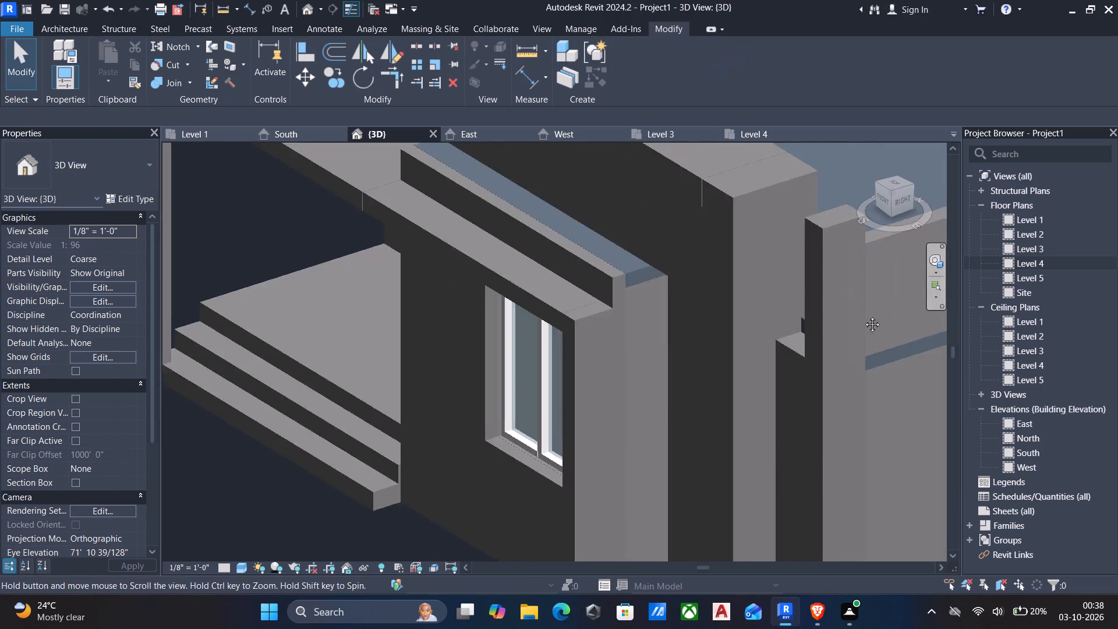
{"action": "middle_click_drag", "start_coordinate": [864, 316], "coordinate": [550, 310]}
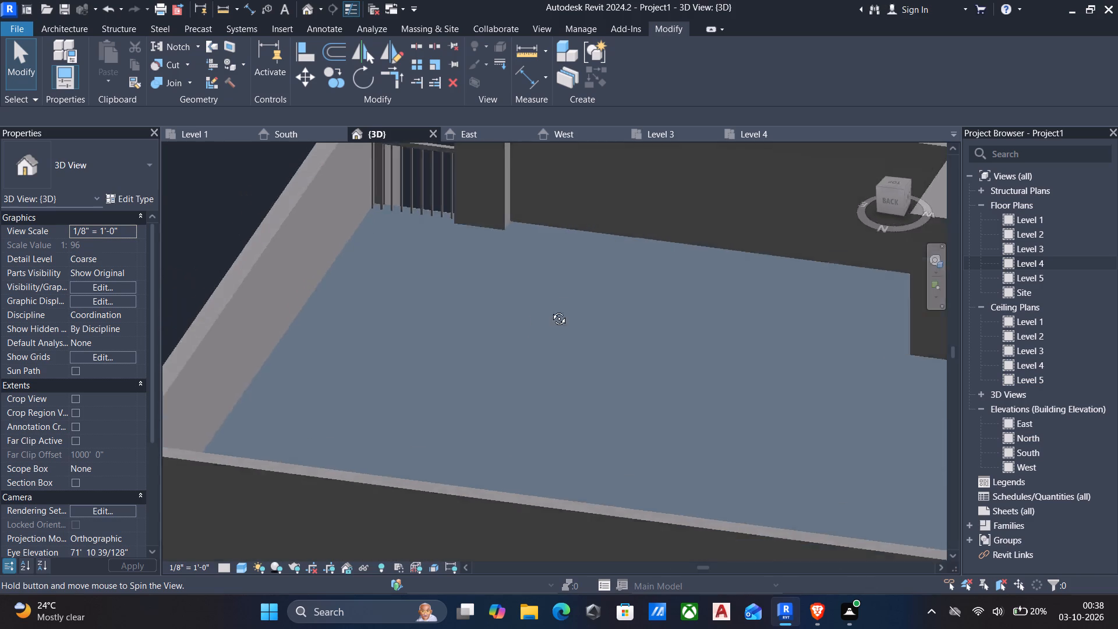
{"action": "middle_click_drag", "start_coordinate": [550, 310], "coordinate": [887, 302]}
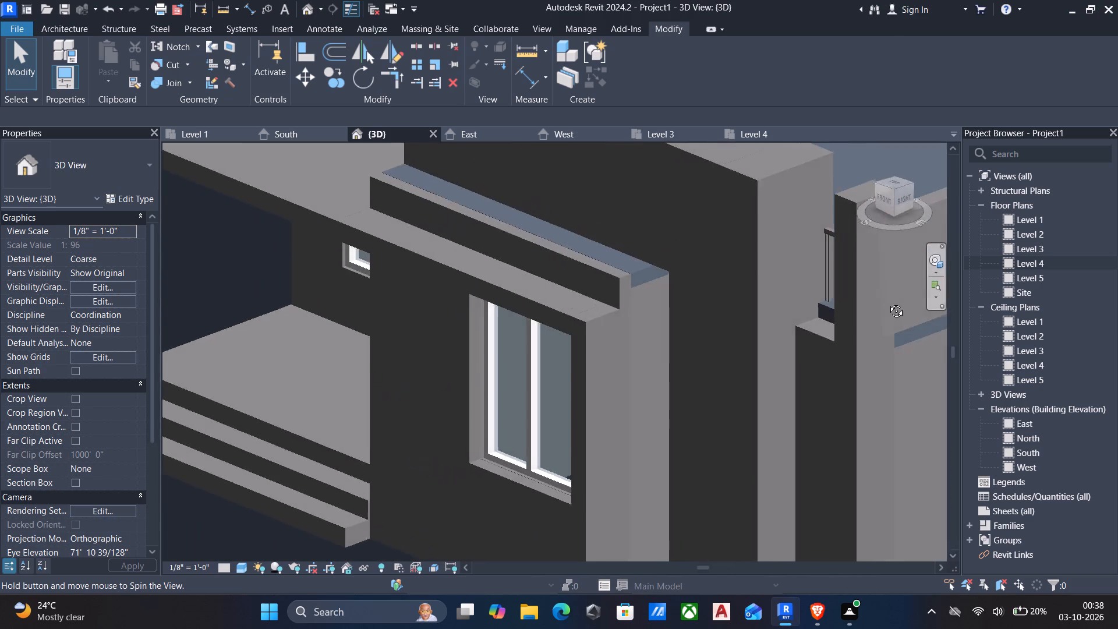
{"action": "middle_click_drag", "start_coordinate": [887, 302], "coordinate": [960, 323]}
{"action": "scroll", "coordinate": [927, 349], "scroll_direction": "down", "scroll_amount": 4}
{"action": "middle_click", "coordinate": [583, 359]}
{"action": "middle_click_drag", "start_coordinate": [600, 341], "coordinate": [607, 222]}
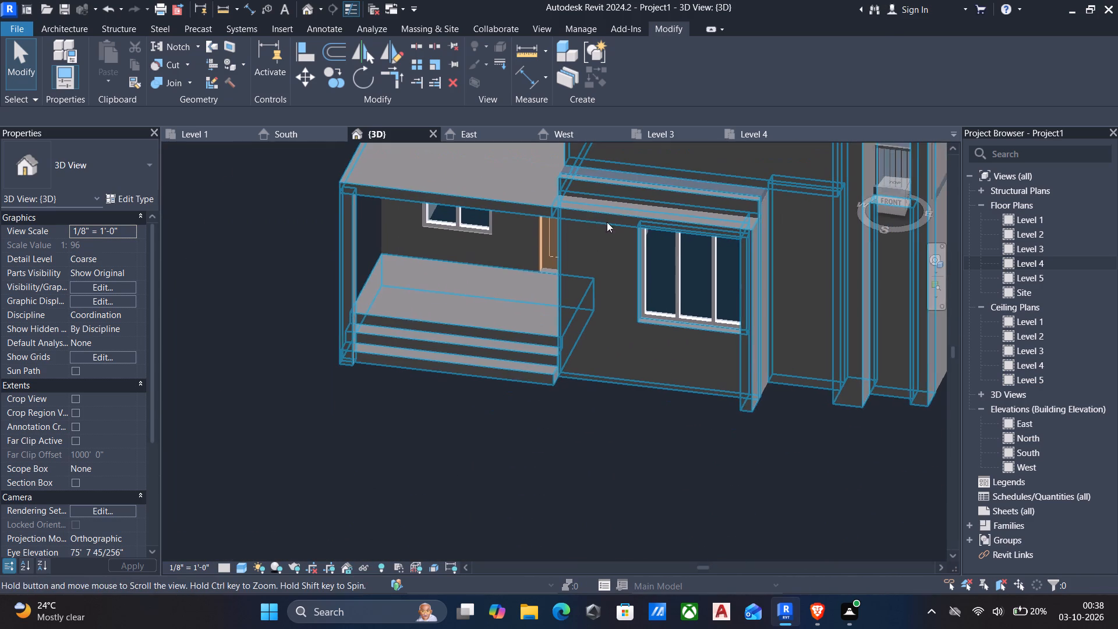
{"action": "middle_click_drag", "start_coordinate": [607, 222], "coordinate": [607, 223]}
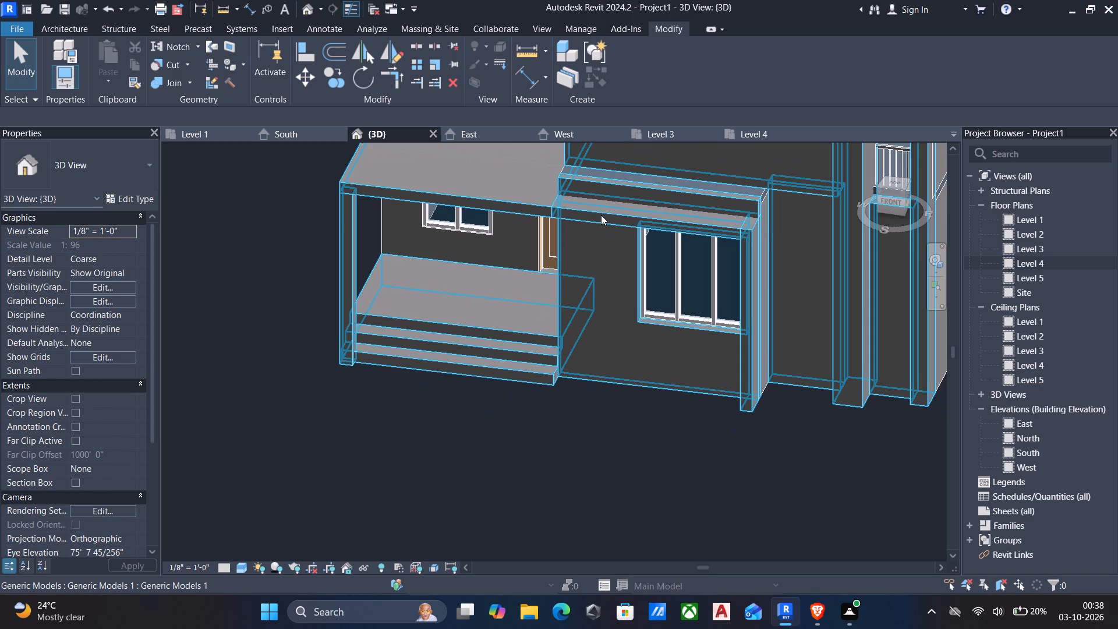
{"action": "middle_click_drag", "start_coordinate": [575, 235], "coordinate": [565, 365]}
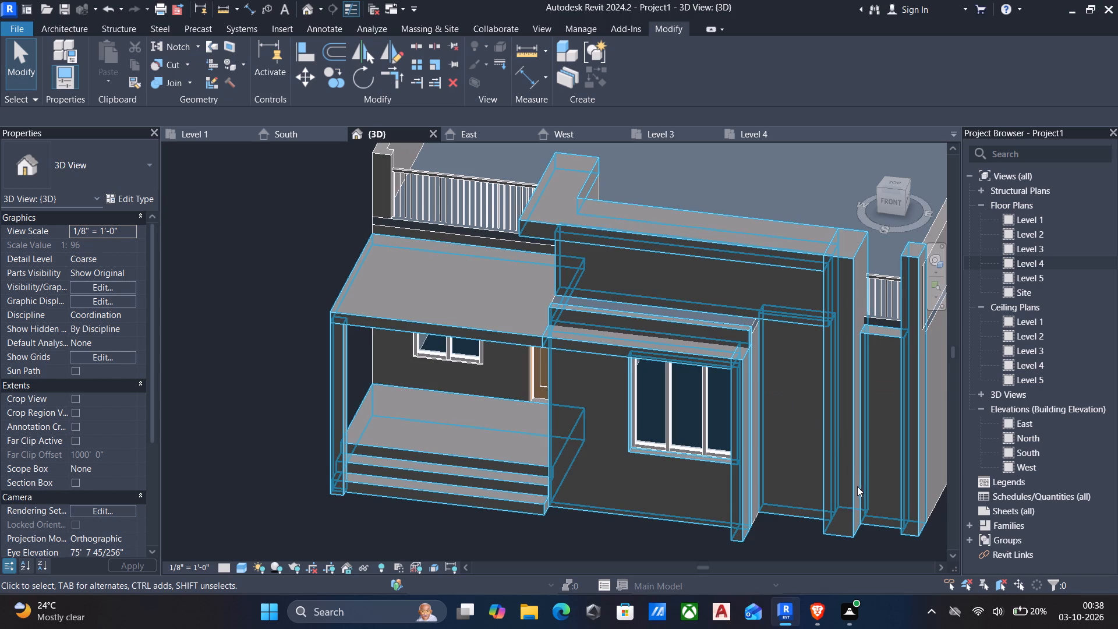
Edit the facade model in place and create a material named "woooddd" for the recessed panel between the two east columns.
{"action": "left_click", "coordinate": [880, 529]}
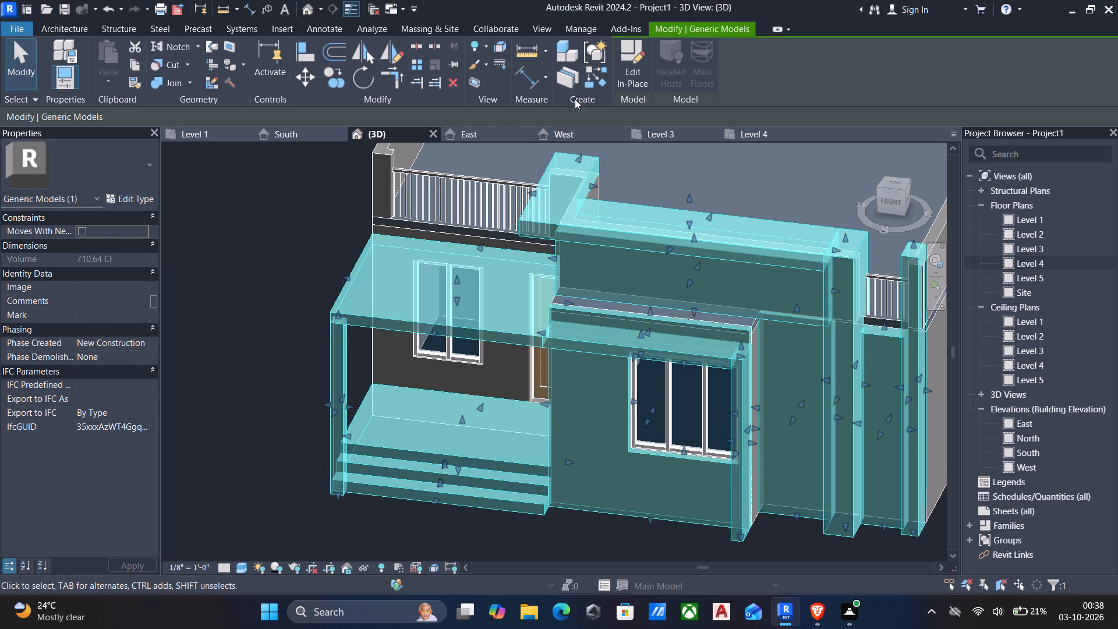
{"action": "left_click", "coordinate": [636, 74]}
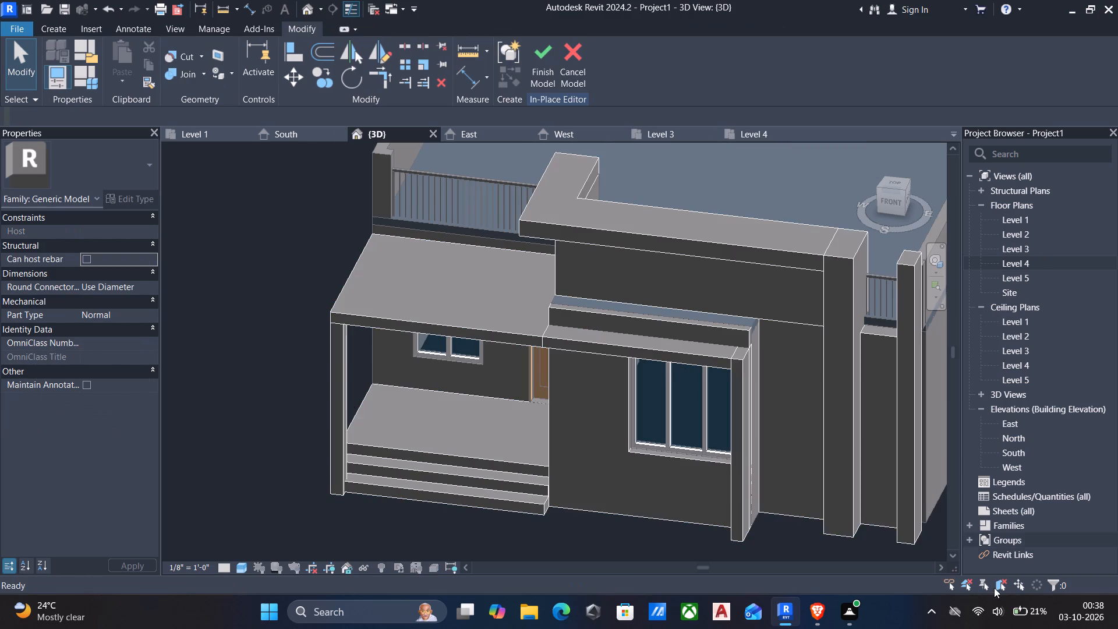
{"action": "left_click", "coordinate": [876, 523]}
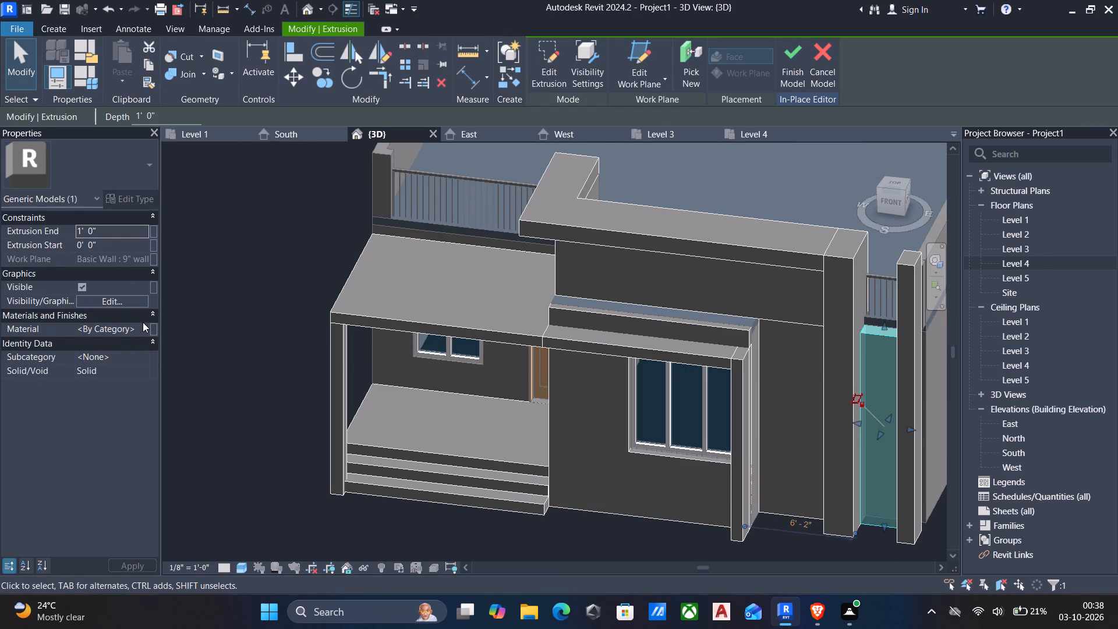
{"action": "left_click", "coordinate": [145, 327]}
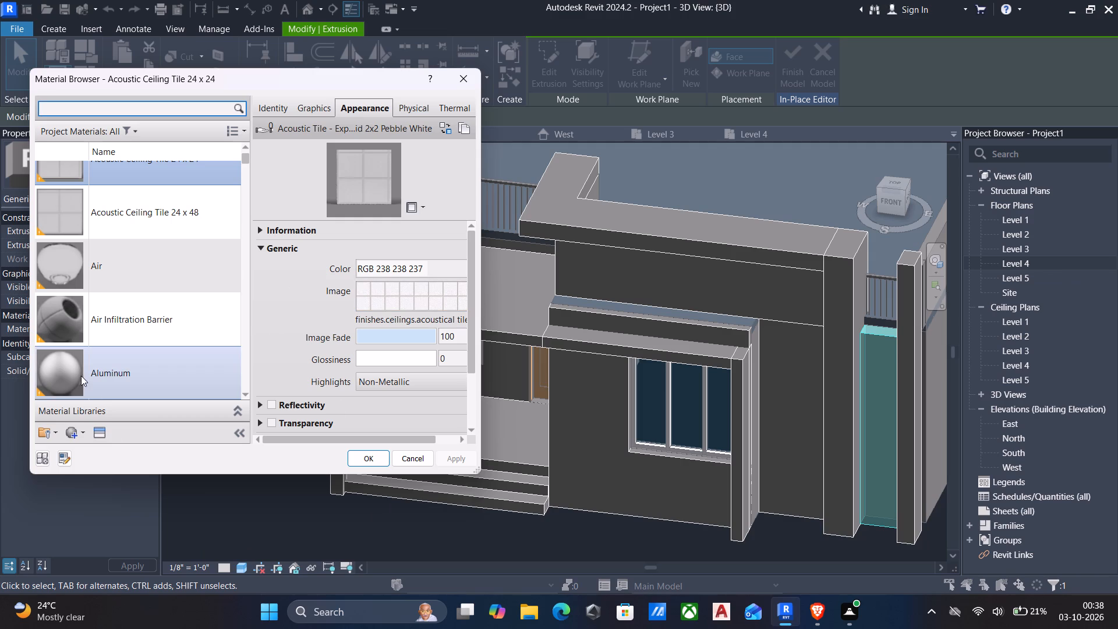
{"action": "left_click", "coordinate": [73, 439]}
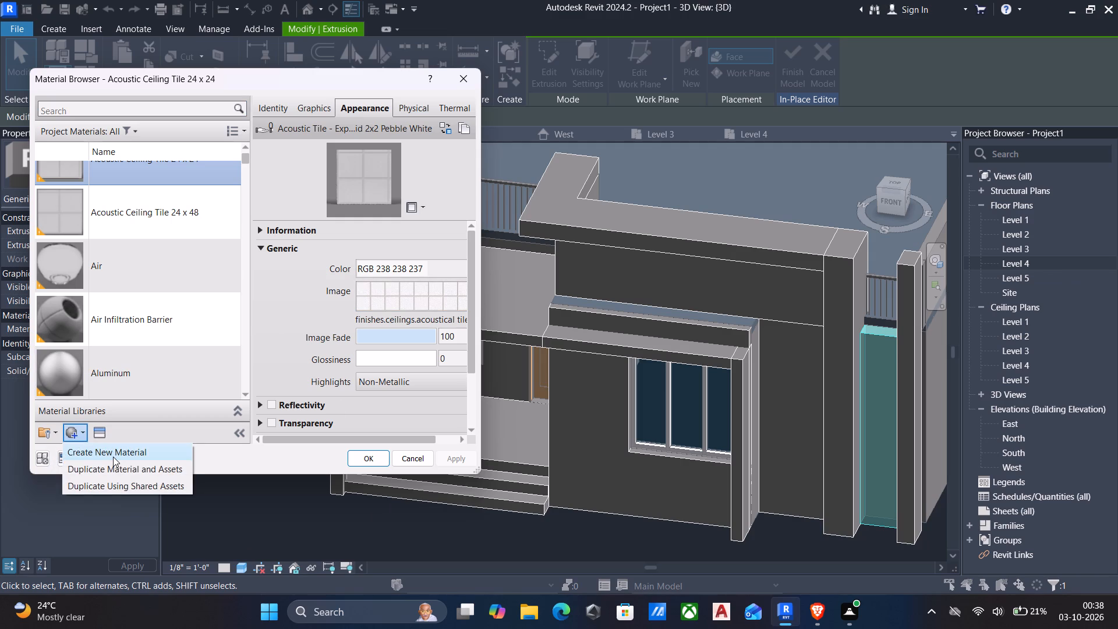
{"action": "left_click", "coordinate": [114, 450]}
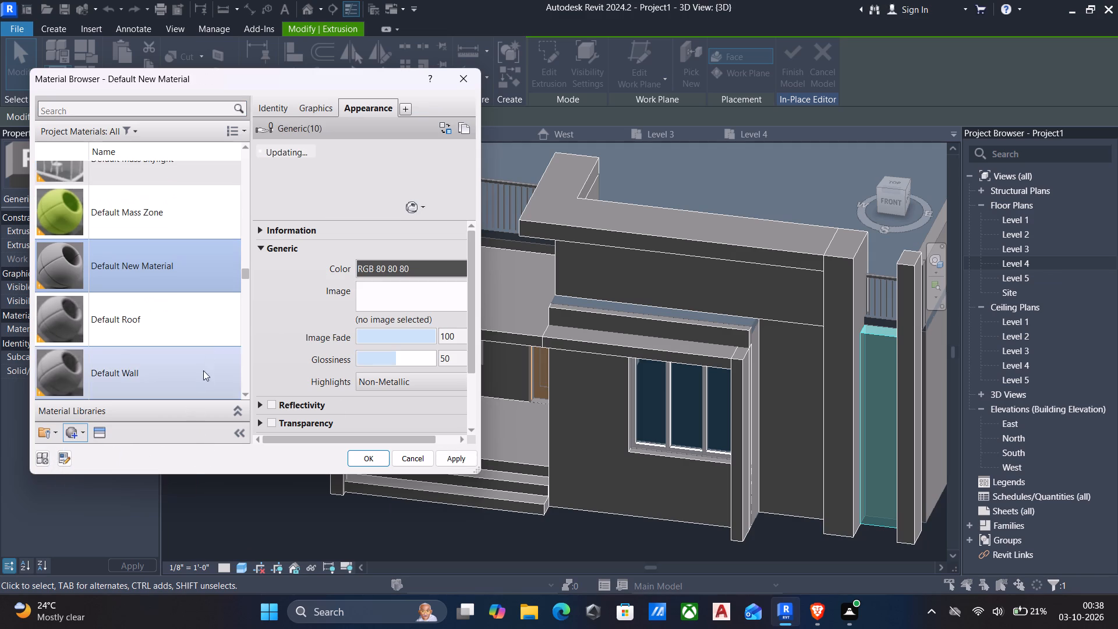
{"action": "left_click", "coordinate": [273, 108]}
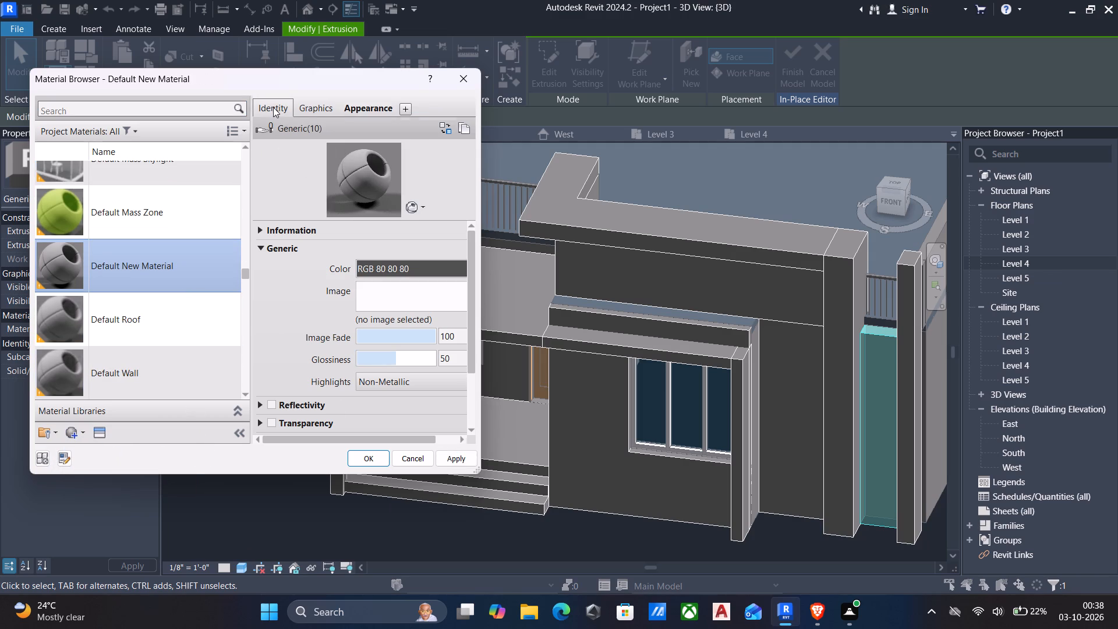
{"action": "left_click", "coordinate": [454, 132]}
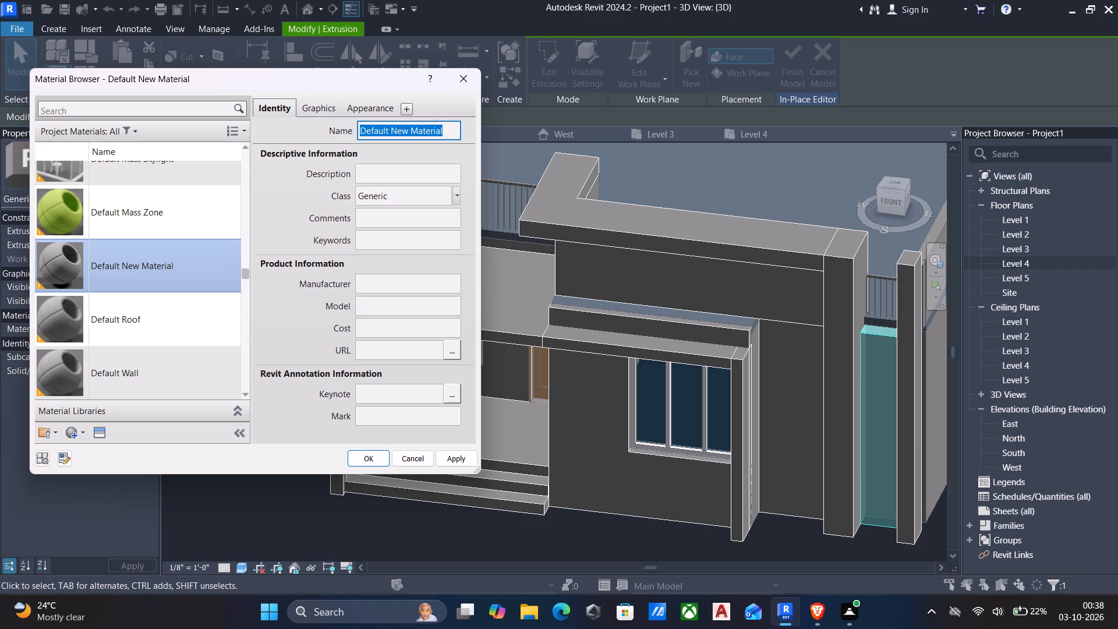
{"action": "key", "text": "BackSpace"}
{"action": "type", "text": "woooddd"}
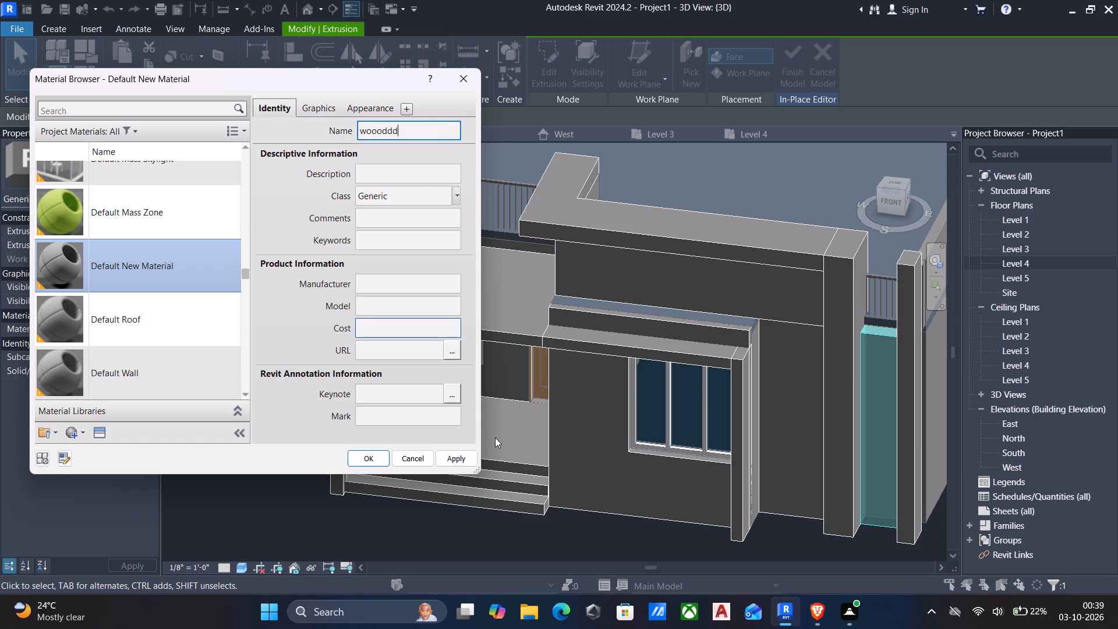
{"action": "left_click", "coordinate": [471, 465]}
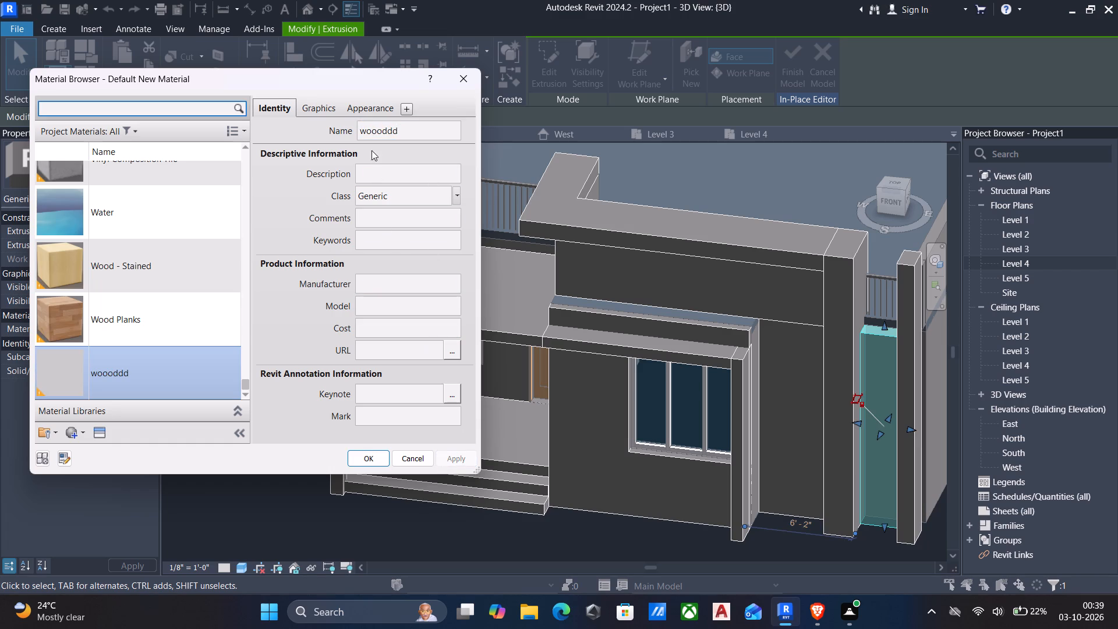
Load texture.jpeg from the AUTOCAD PLANS FUJI folder in Downloads as the woooddd material's appearance image.
{"action": "left_click", "coordinate": [369, 116]}
{"action": "left_click", "coordinate": [415, 295]}
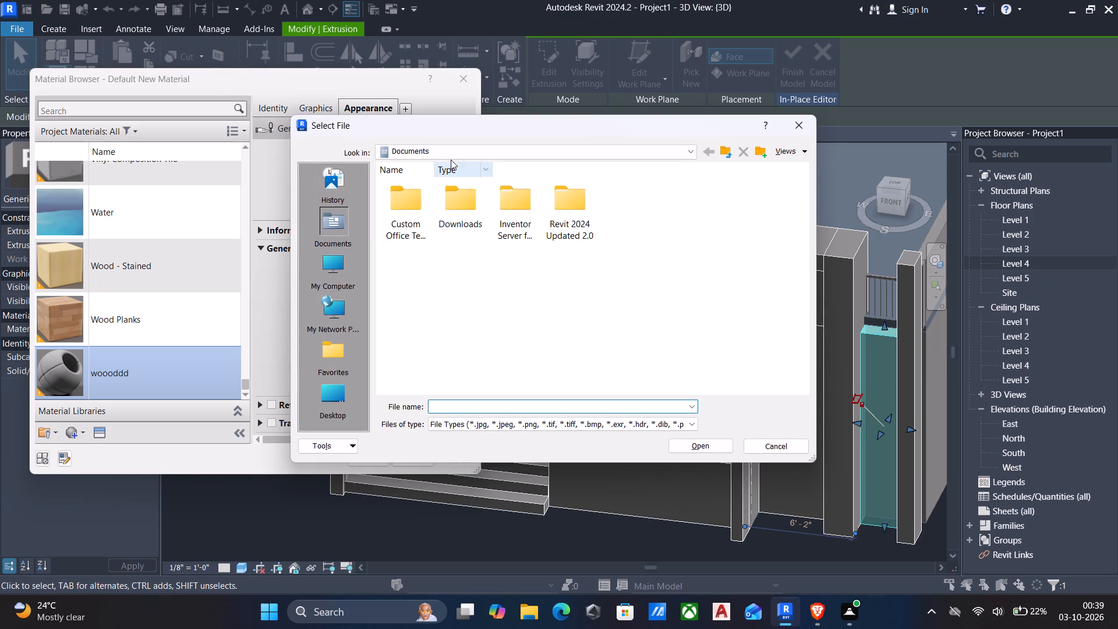
{"action": "left_click", "coordinate": [457, 156]}
{"action": "left_click", "coordinate": [433, 193]}
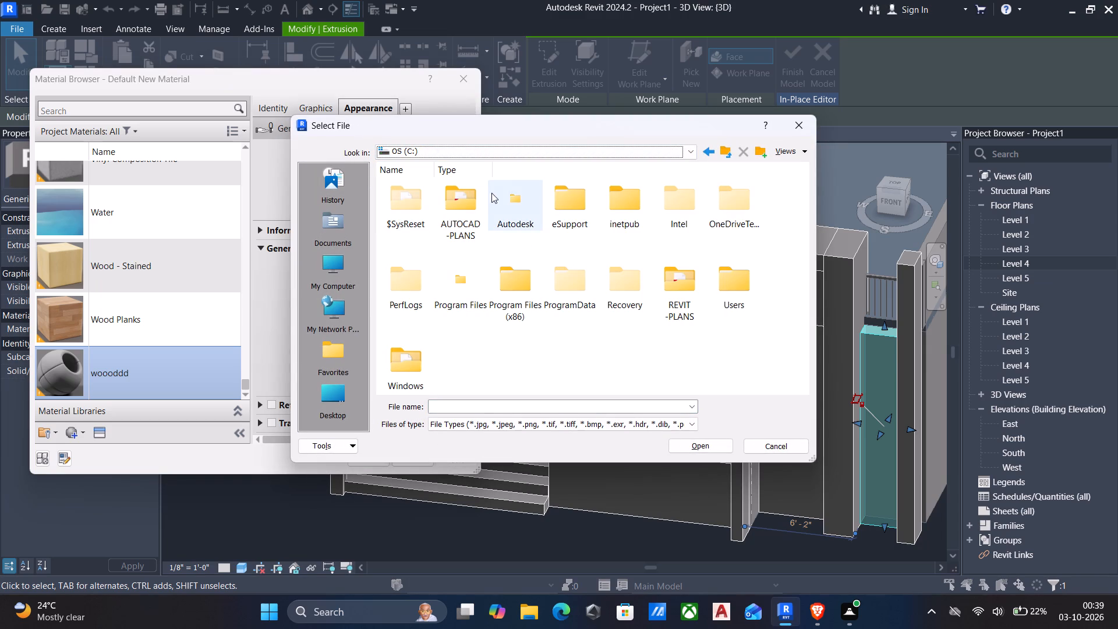
{"action": "double_click", "coordinate": [731, 283]}
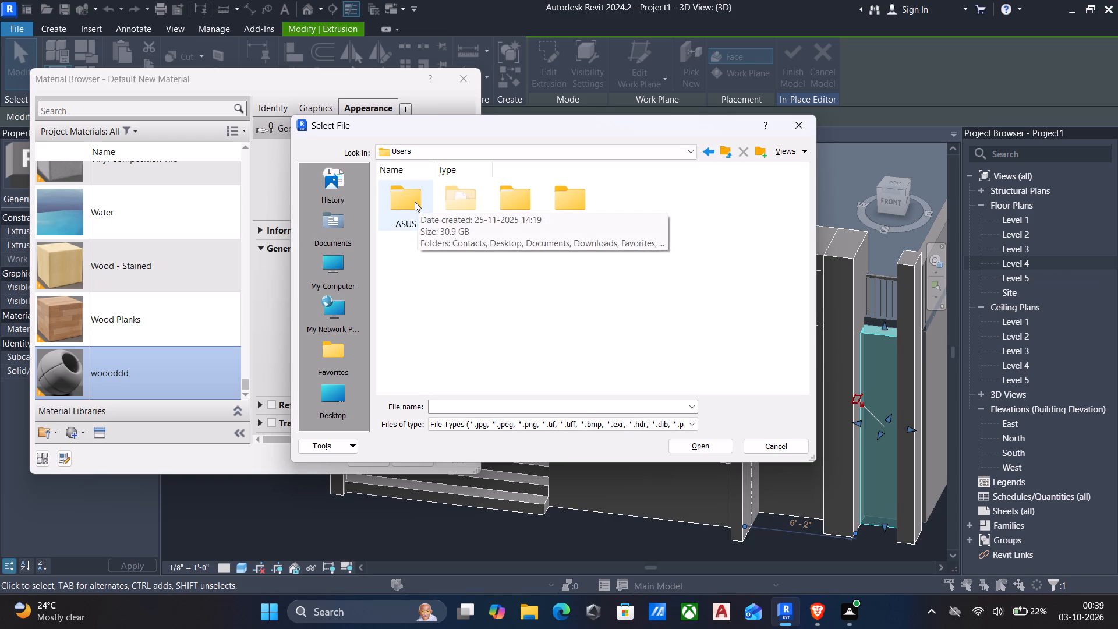
{"action": "double_click", "coordinate": [415, 202]}
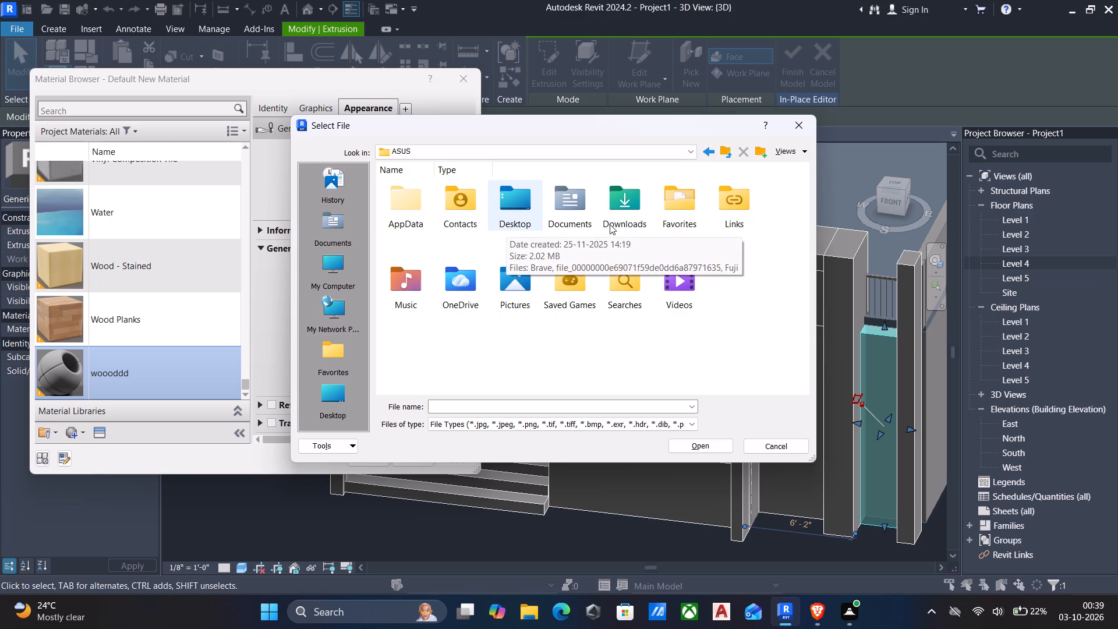
{"action": "double_click", "coordinate": [617, 214]}
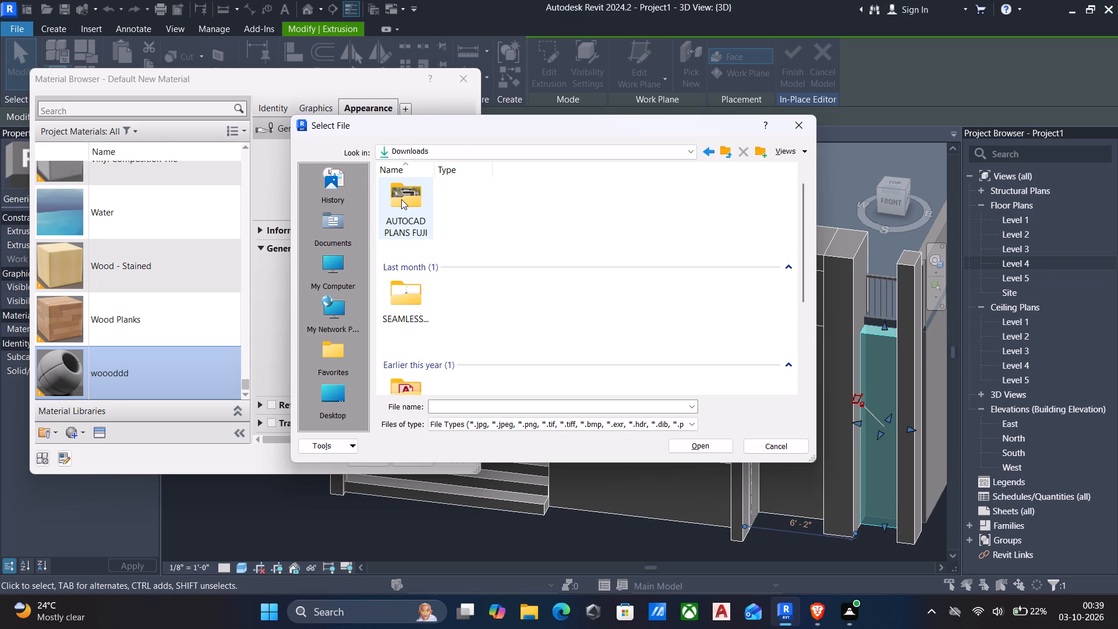
{"action": "left_click", "coordinate": [401, 199]}
{"action": "left_click_drag", "start_coordinate": [401, 199], "coordinate": [401, 206]}
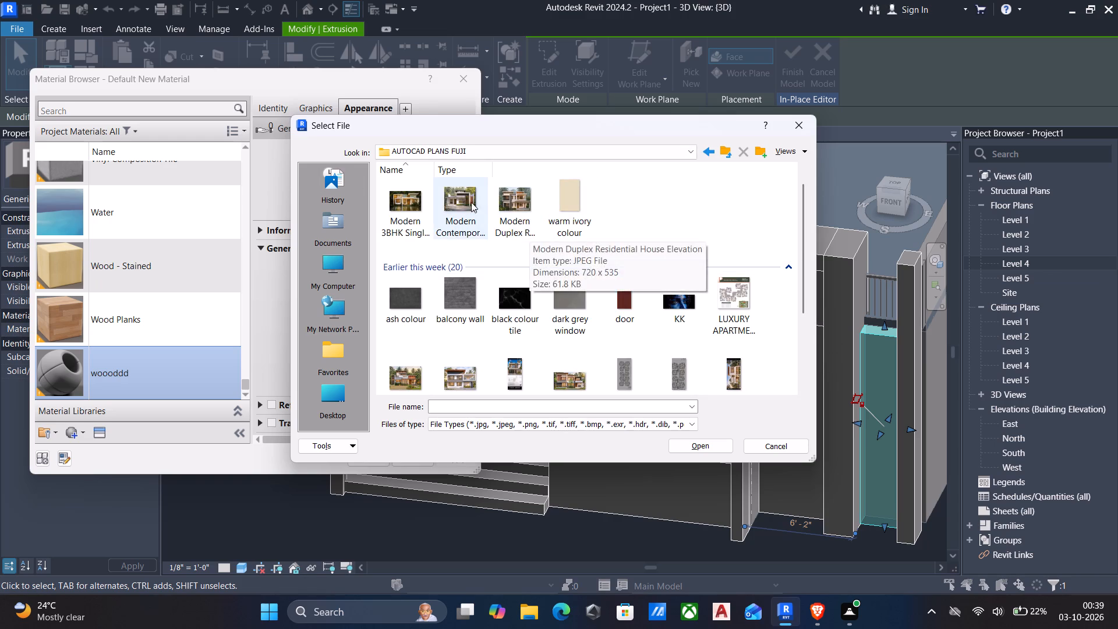
{"action": "scroll", "coordinate": [464, 228], "scroll_direction": "down", "scroll_amount": 4}
{"action": "left_click", "coordinate": [469, 328]}
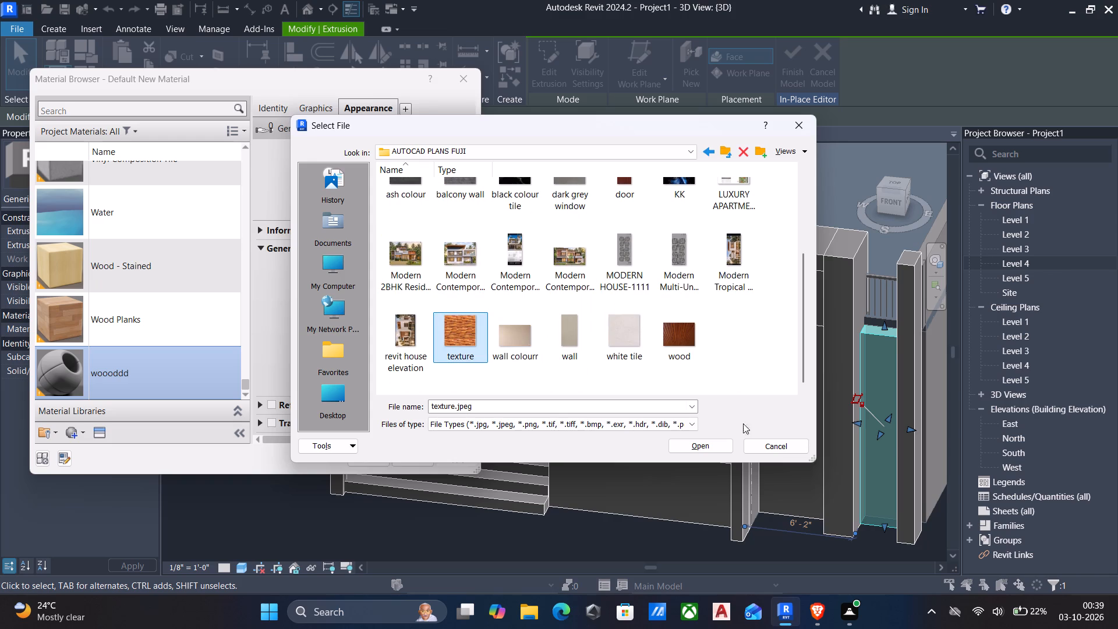
{"action": "left_click", "coordinate": [718, 448]}
Set the texture's sample width to 5' and assign the woooddd material to the panel between the east columns.
{"action": "left_click", "coordinate": [432, 300]}
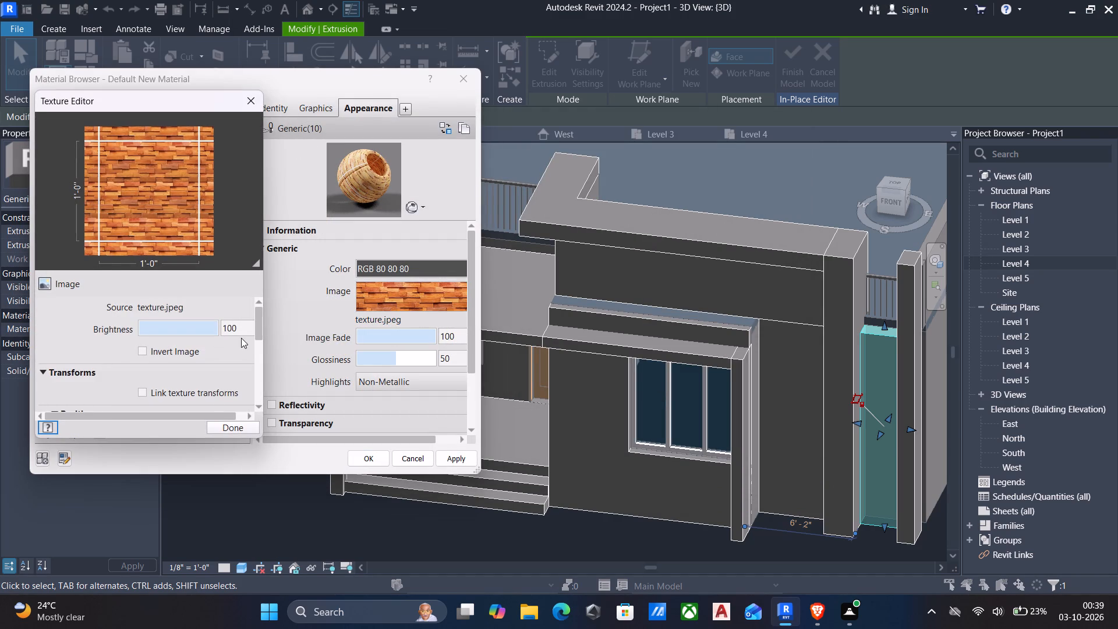
{"action": "left_click_drag", "start_coordinate": [257, 345], "coordinate": [257, 397]}
{"action": "left_click", "coordinate": [172, 310]}
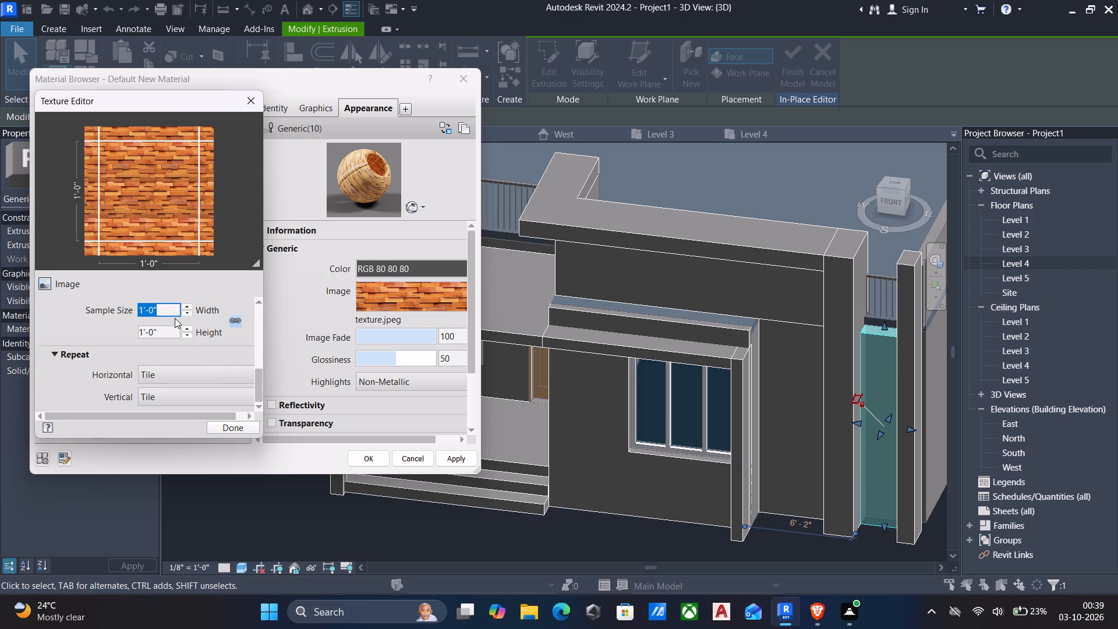
{"action": "type", "text": "5'"}
{"action": "left_click", "coordinate": [228, 429]}
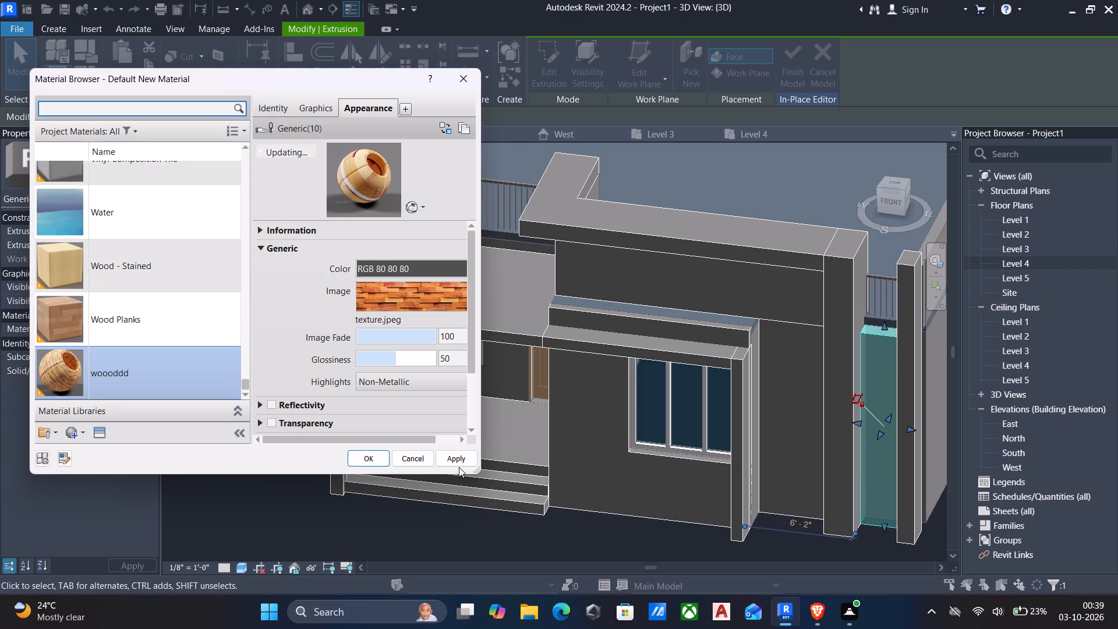
{"action": "left_click", "coordinate": [458, 456]}
{"action": "left_click", "coordinate": [384, 456]}
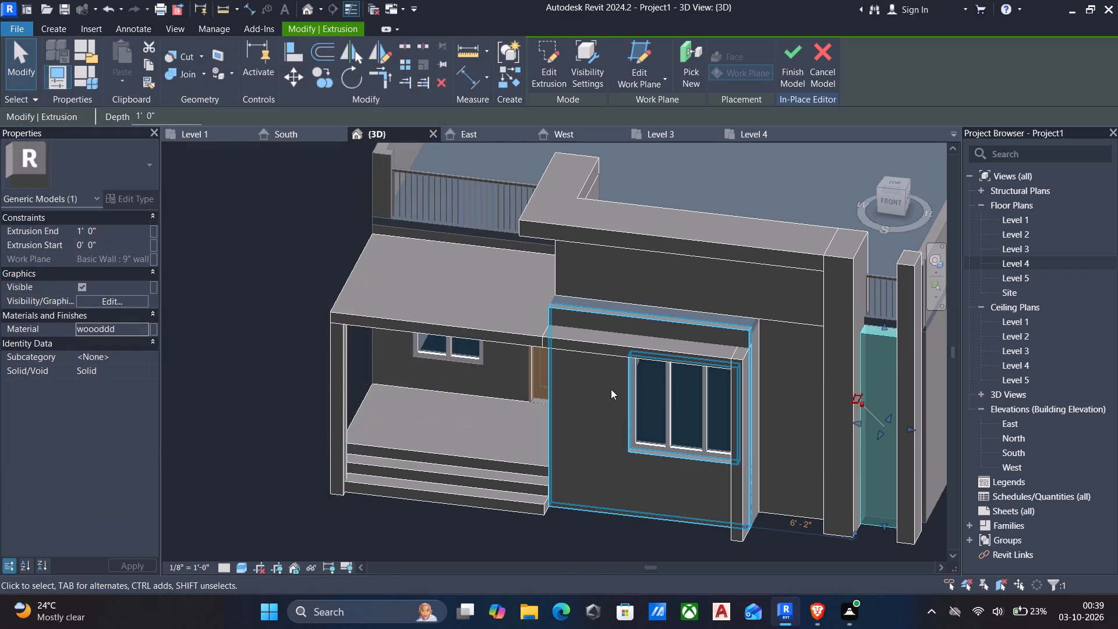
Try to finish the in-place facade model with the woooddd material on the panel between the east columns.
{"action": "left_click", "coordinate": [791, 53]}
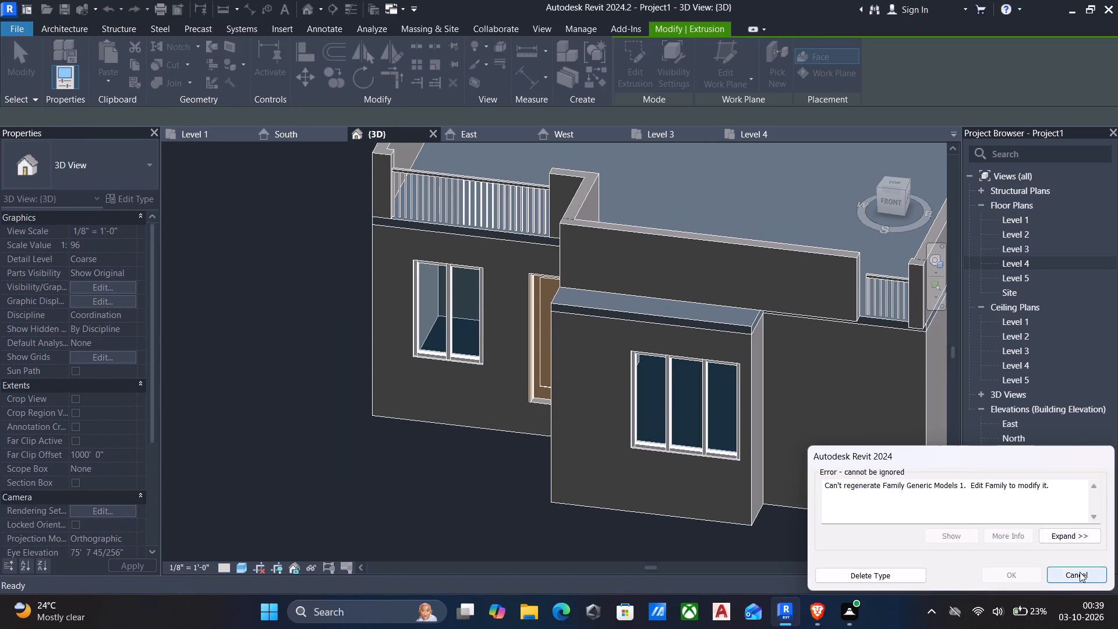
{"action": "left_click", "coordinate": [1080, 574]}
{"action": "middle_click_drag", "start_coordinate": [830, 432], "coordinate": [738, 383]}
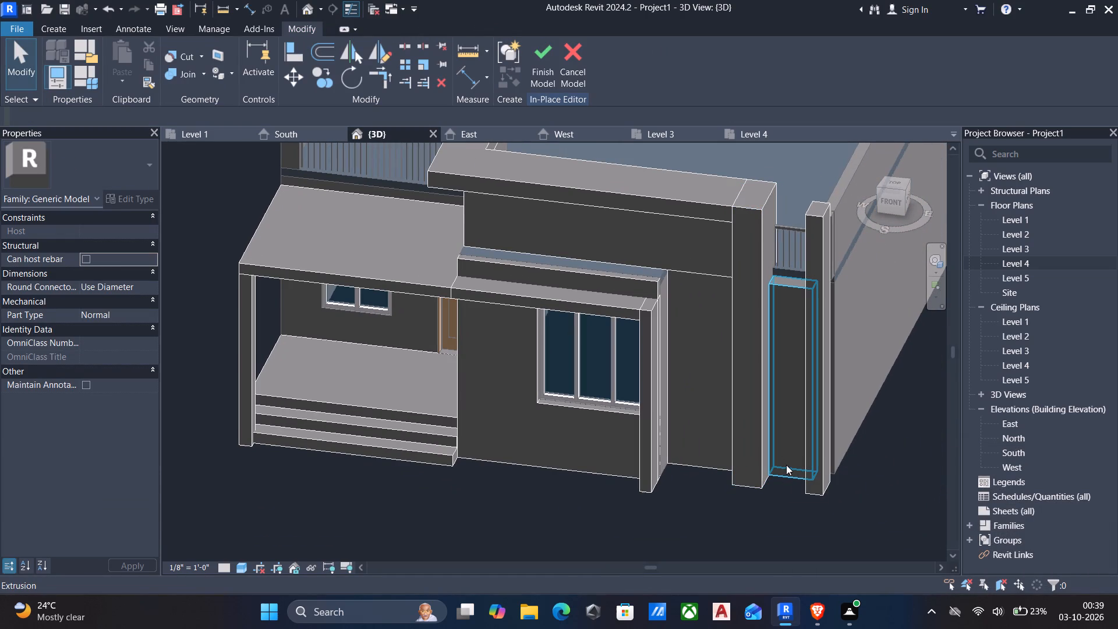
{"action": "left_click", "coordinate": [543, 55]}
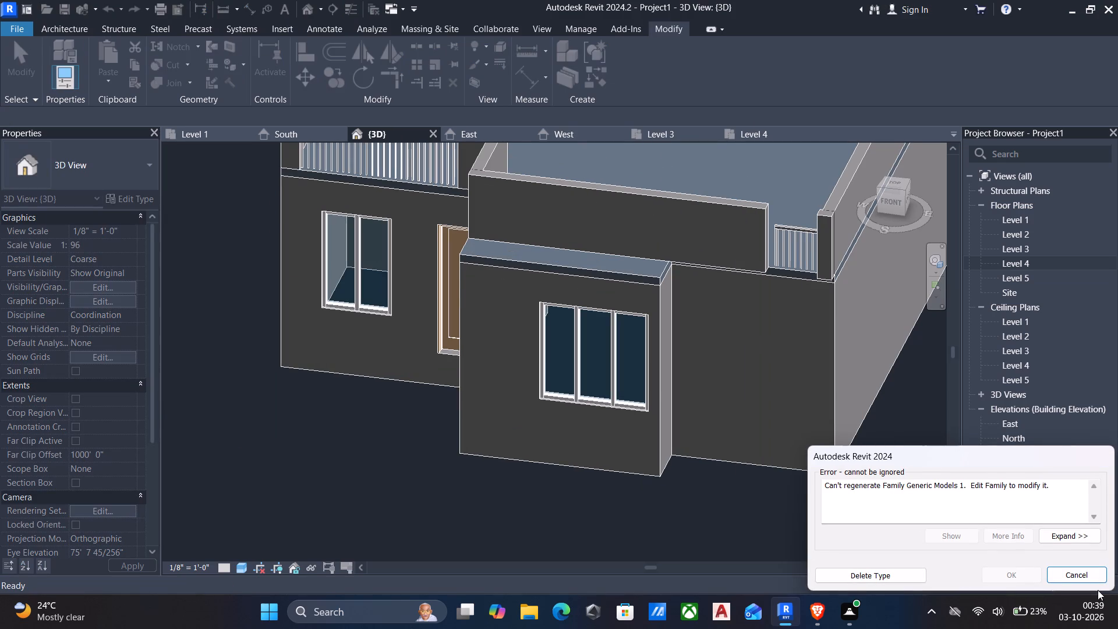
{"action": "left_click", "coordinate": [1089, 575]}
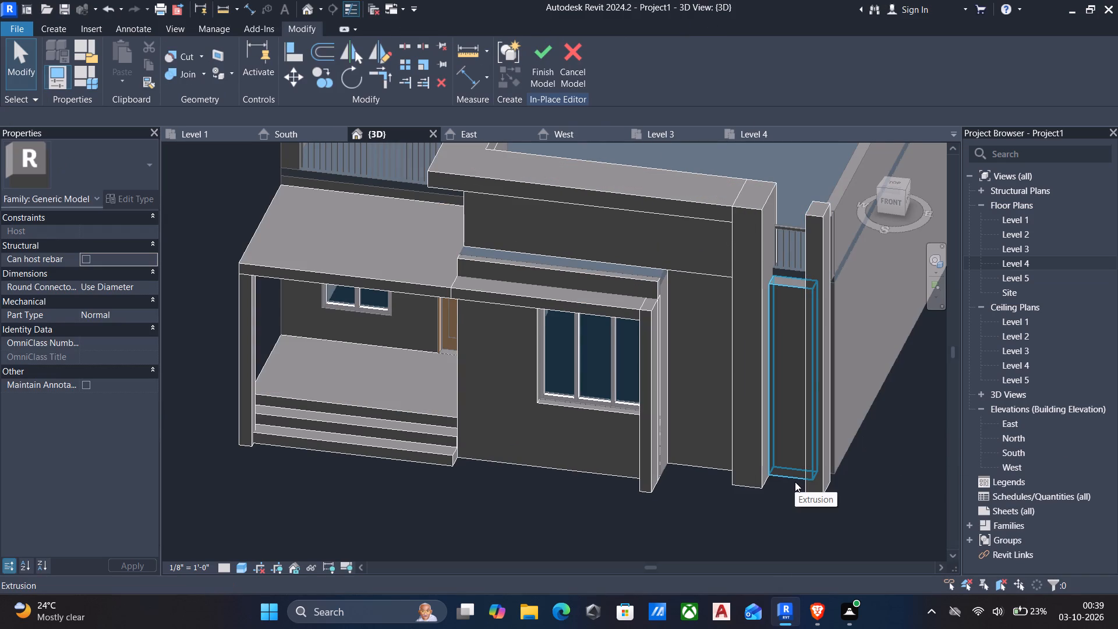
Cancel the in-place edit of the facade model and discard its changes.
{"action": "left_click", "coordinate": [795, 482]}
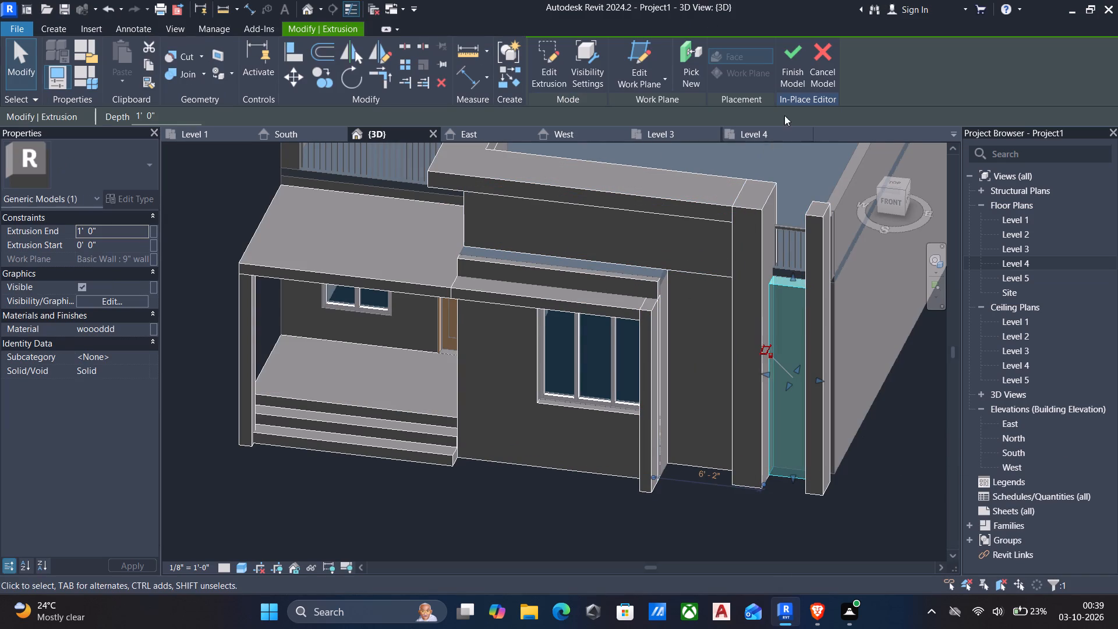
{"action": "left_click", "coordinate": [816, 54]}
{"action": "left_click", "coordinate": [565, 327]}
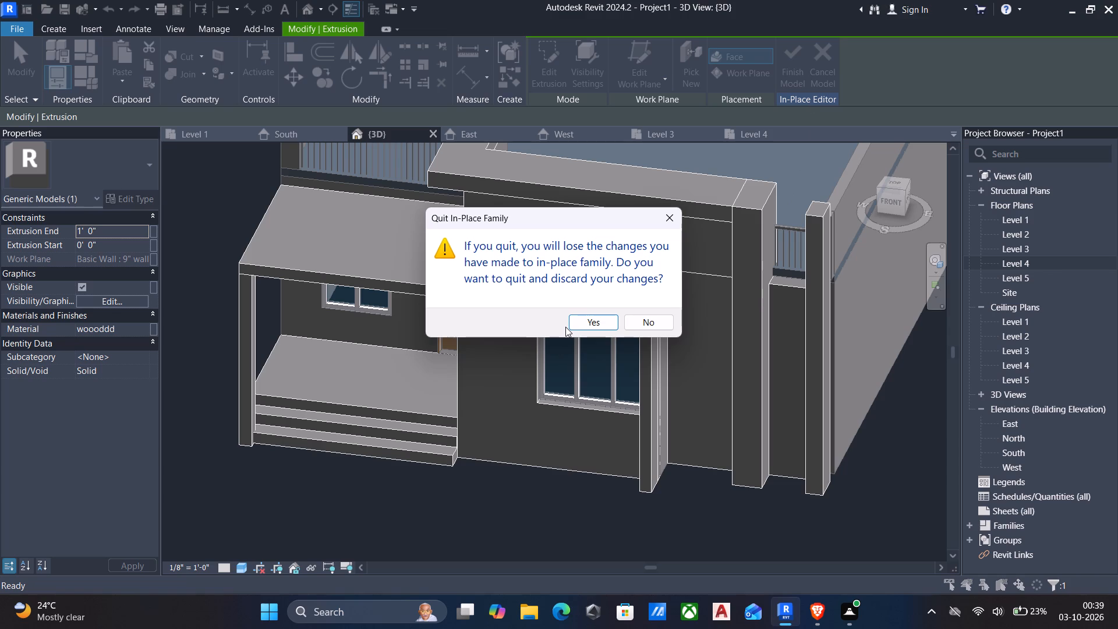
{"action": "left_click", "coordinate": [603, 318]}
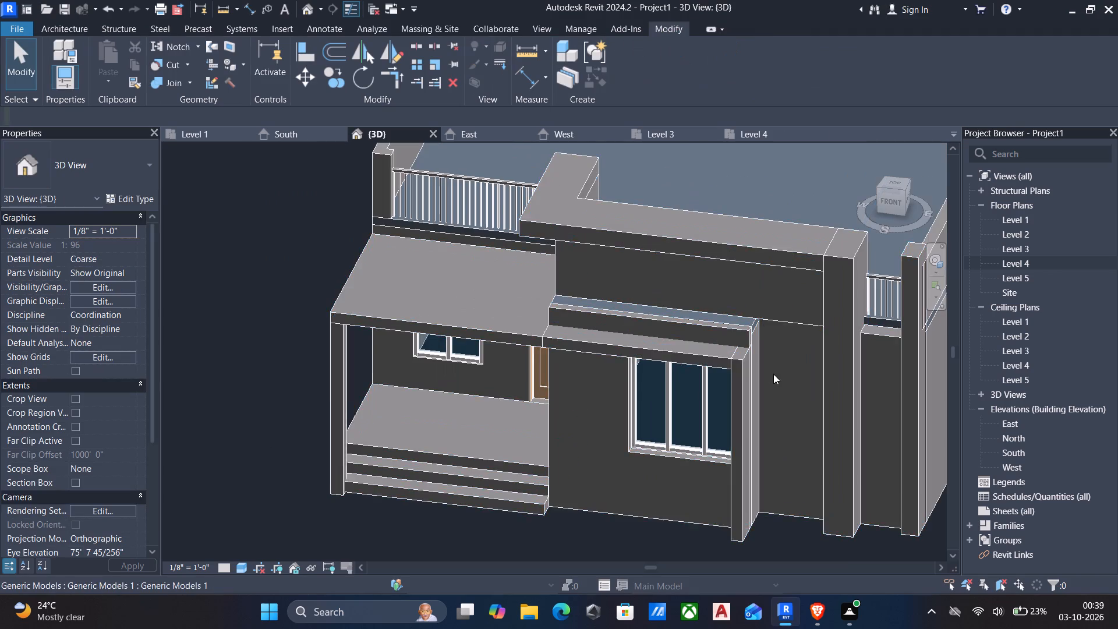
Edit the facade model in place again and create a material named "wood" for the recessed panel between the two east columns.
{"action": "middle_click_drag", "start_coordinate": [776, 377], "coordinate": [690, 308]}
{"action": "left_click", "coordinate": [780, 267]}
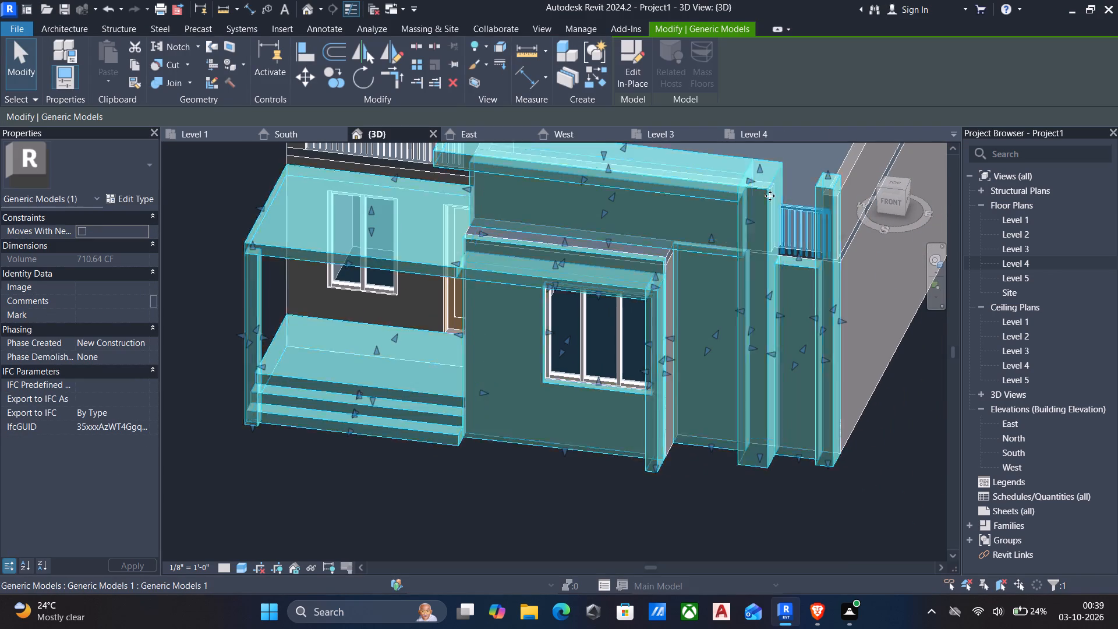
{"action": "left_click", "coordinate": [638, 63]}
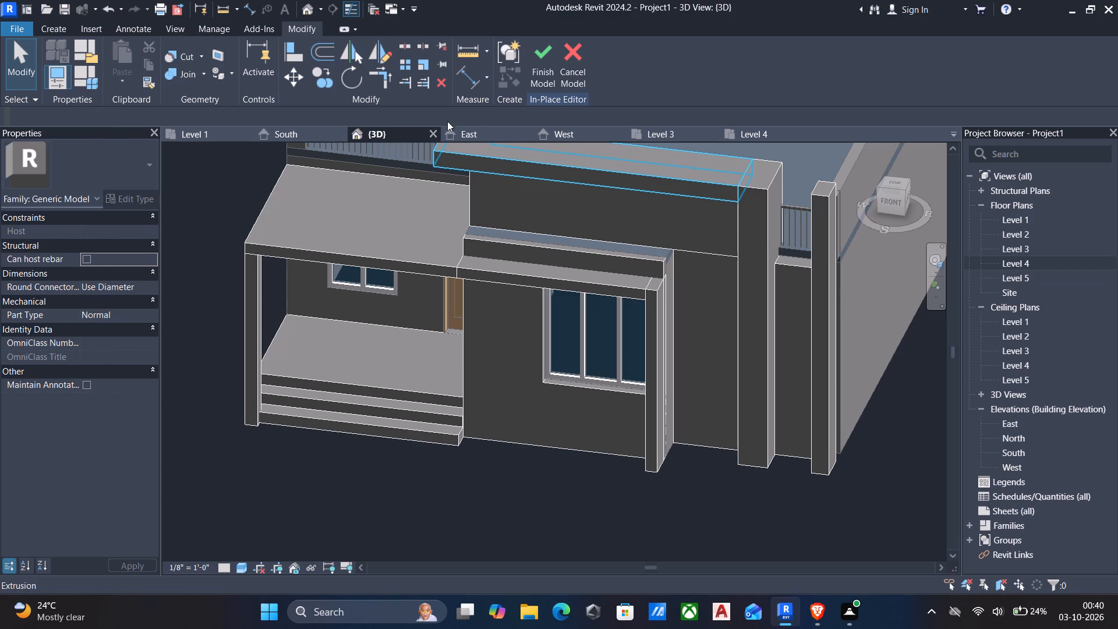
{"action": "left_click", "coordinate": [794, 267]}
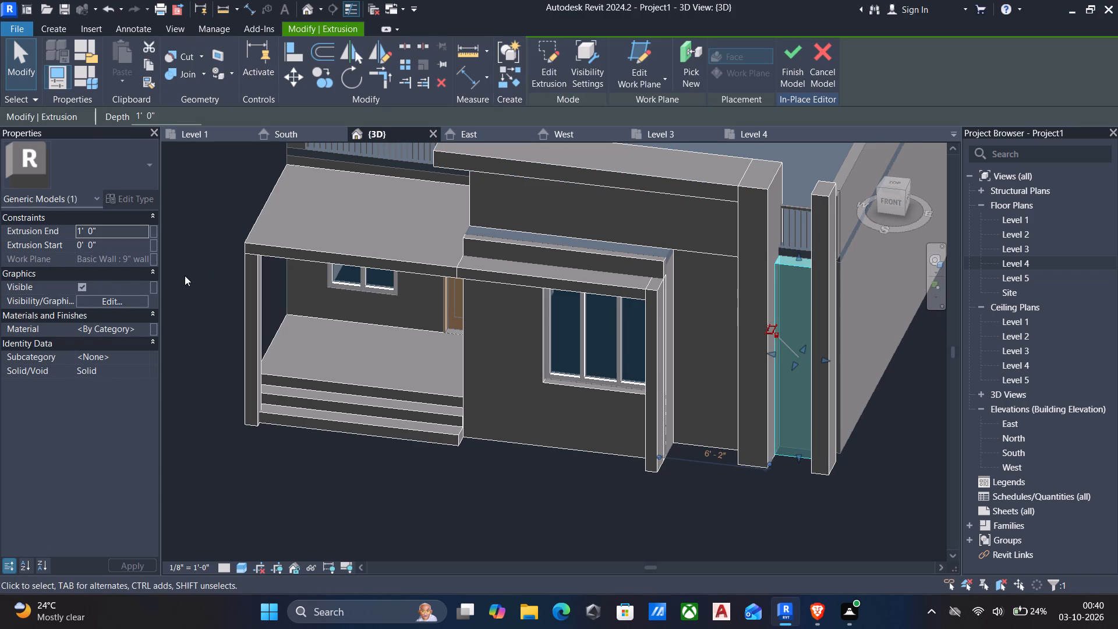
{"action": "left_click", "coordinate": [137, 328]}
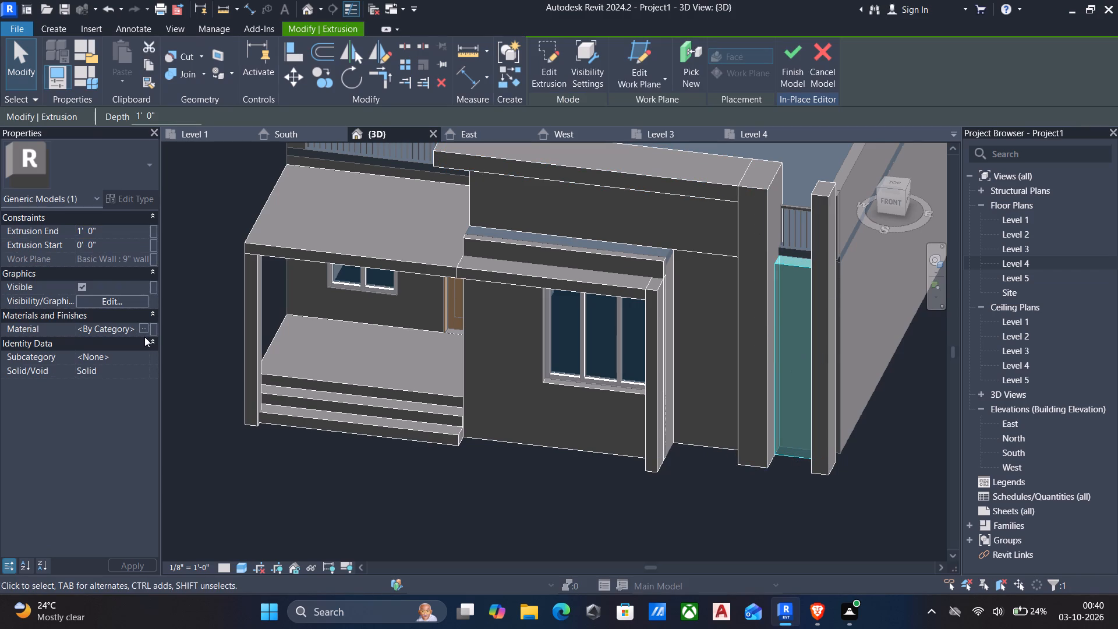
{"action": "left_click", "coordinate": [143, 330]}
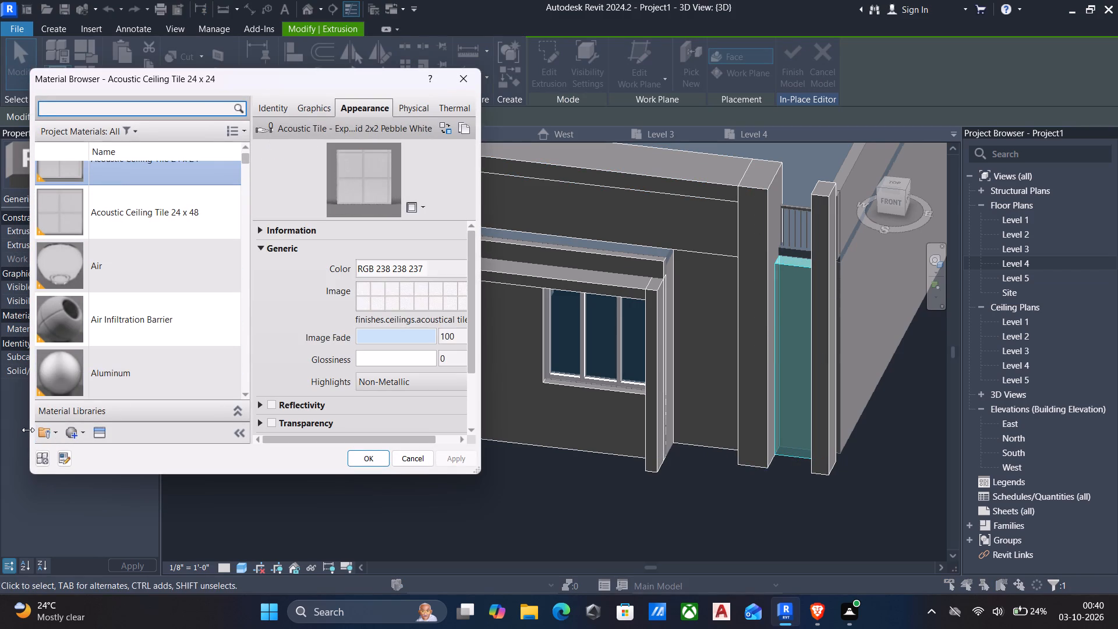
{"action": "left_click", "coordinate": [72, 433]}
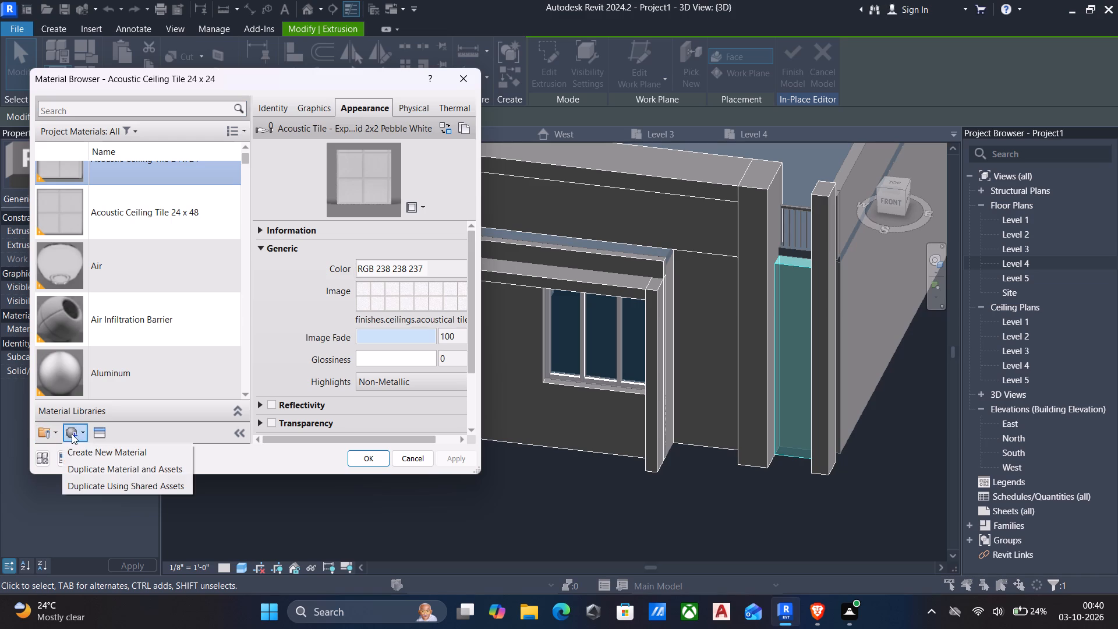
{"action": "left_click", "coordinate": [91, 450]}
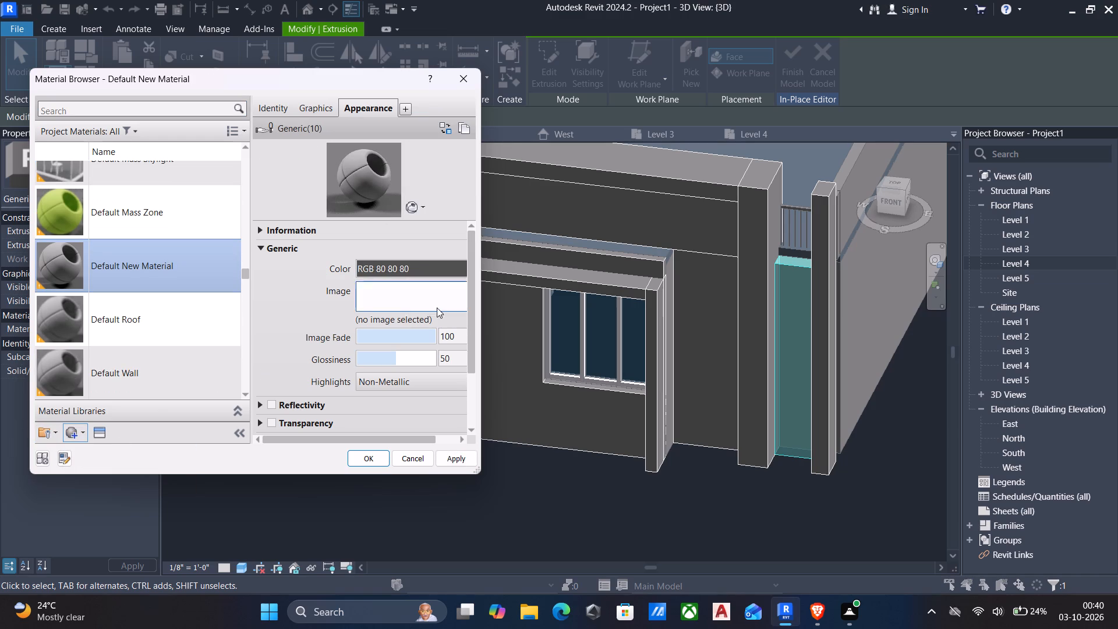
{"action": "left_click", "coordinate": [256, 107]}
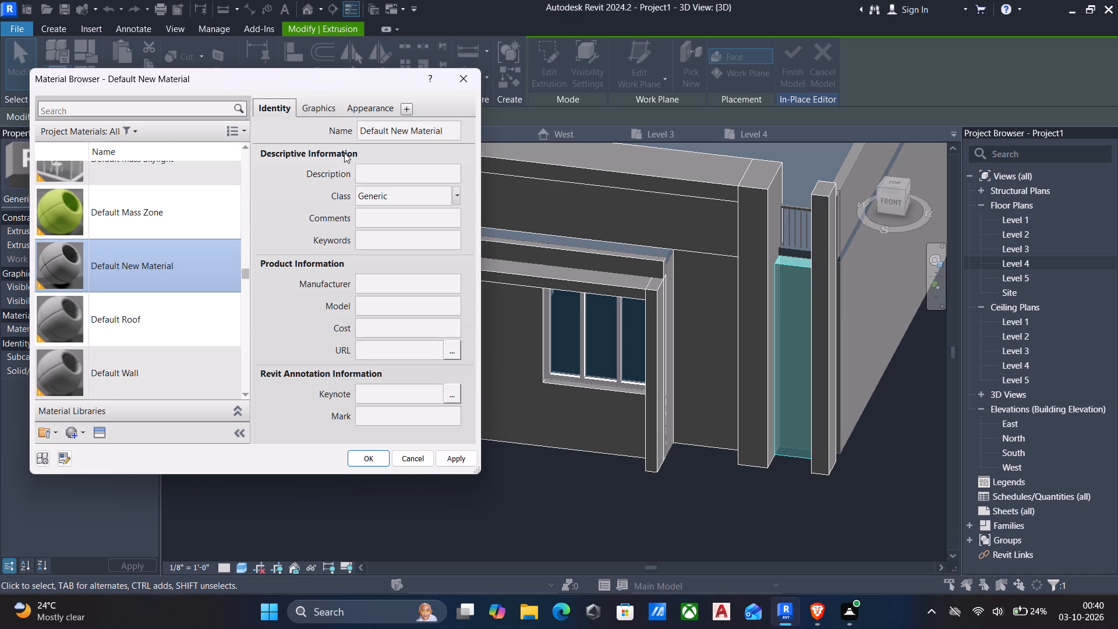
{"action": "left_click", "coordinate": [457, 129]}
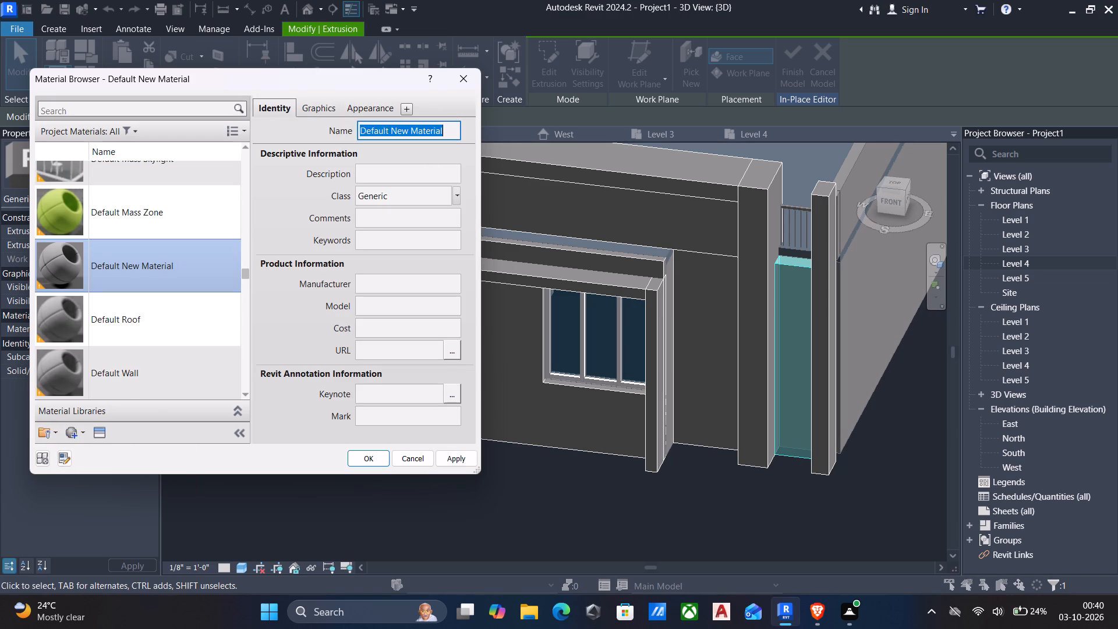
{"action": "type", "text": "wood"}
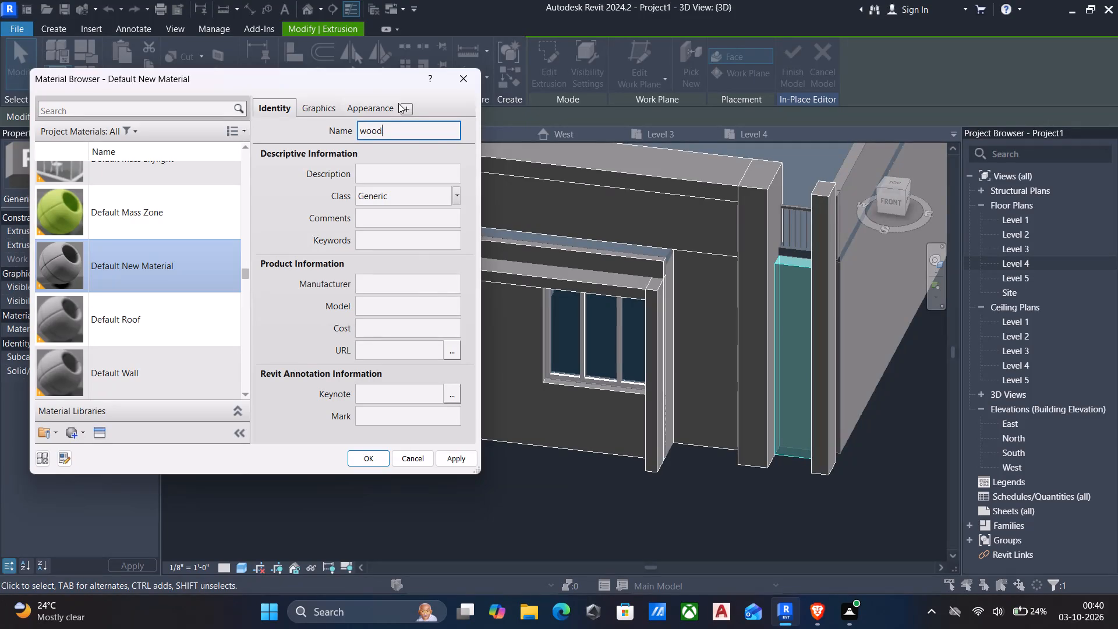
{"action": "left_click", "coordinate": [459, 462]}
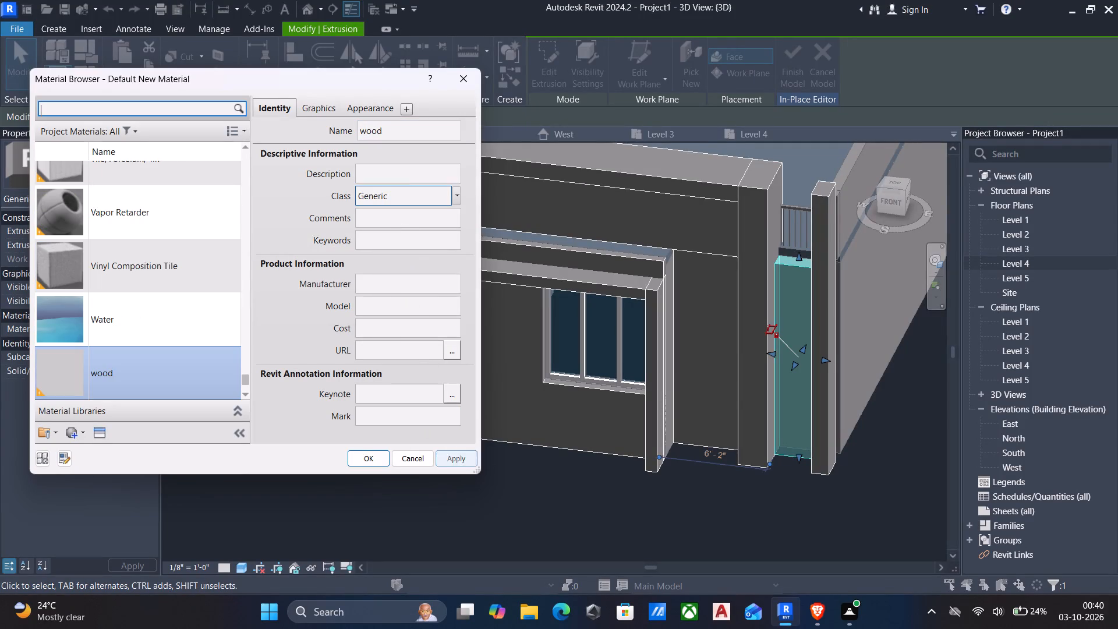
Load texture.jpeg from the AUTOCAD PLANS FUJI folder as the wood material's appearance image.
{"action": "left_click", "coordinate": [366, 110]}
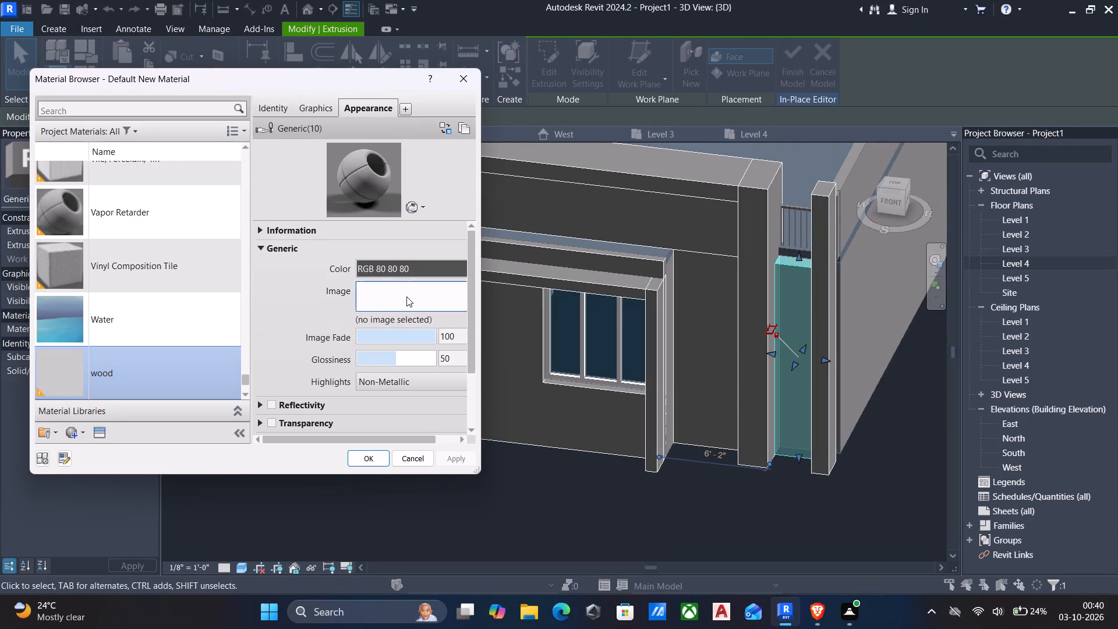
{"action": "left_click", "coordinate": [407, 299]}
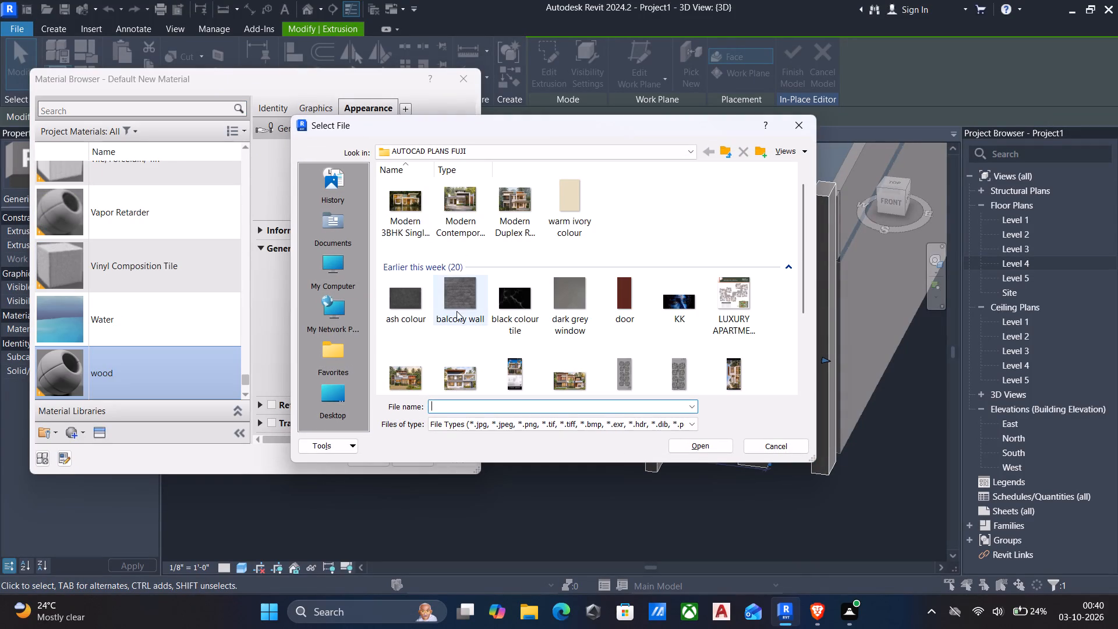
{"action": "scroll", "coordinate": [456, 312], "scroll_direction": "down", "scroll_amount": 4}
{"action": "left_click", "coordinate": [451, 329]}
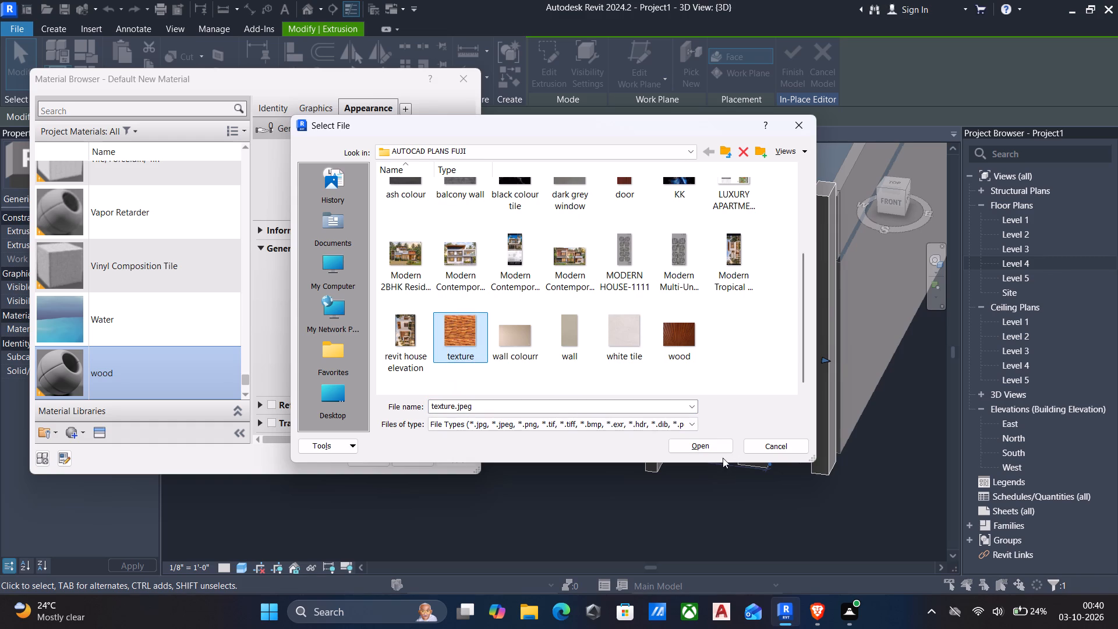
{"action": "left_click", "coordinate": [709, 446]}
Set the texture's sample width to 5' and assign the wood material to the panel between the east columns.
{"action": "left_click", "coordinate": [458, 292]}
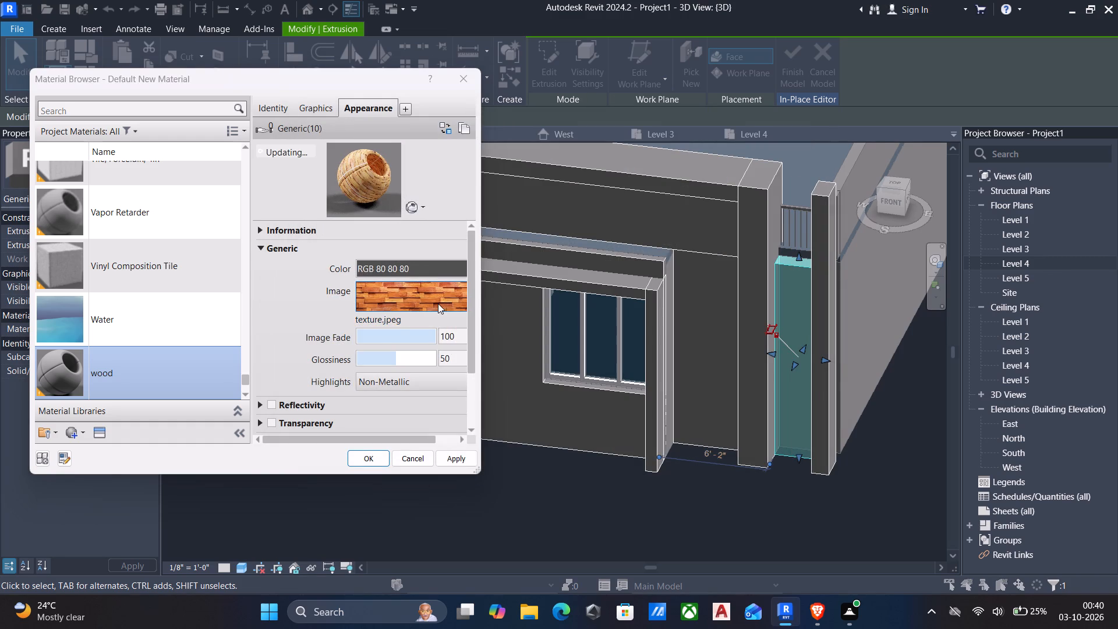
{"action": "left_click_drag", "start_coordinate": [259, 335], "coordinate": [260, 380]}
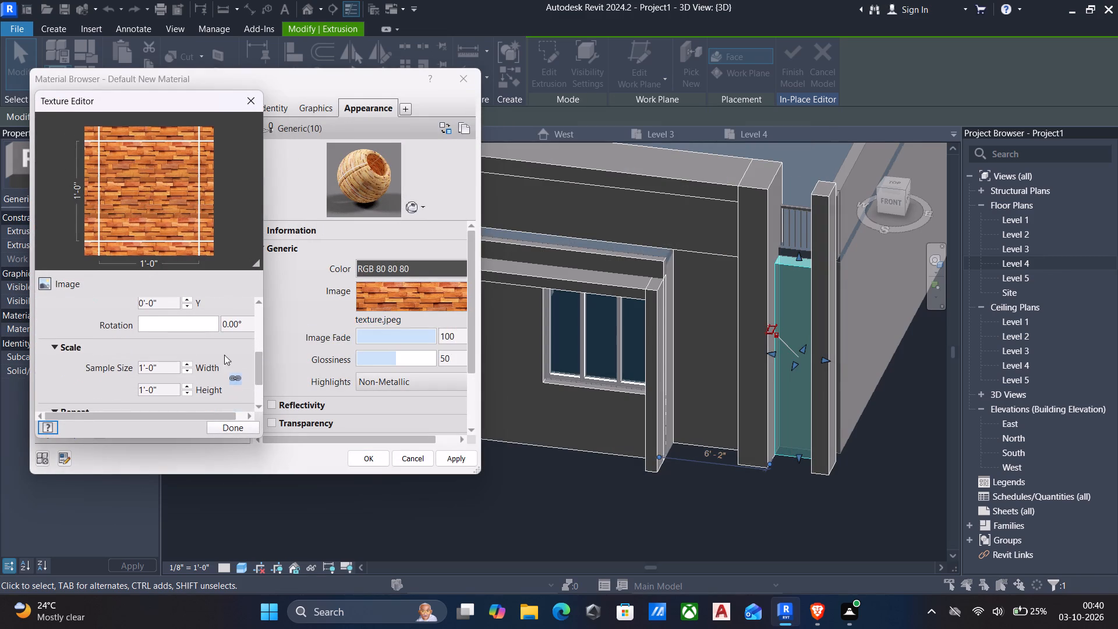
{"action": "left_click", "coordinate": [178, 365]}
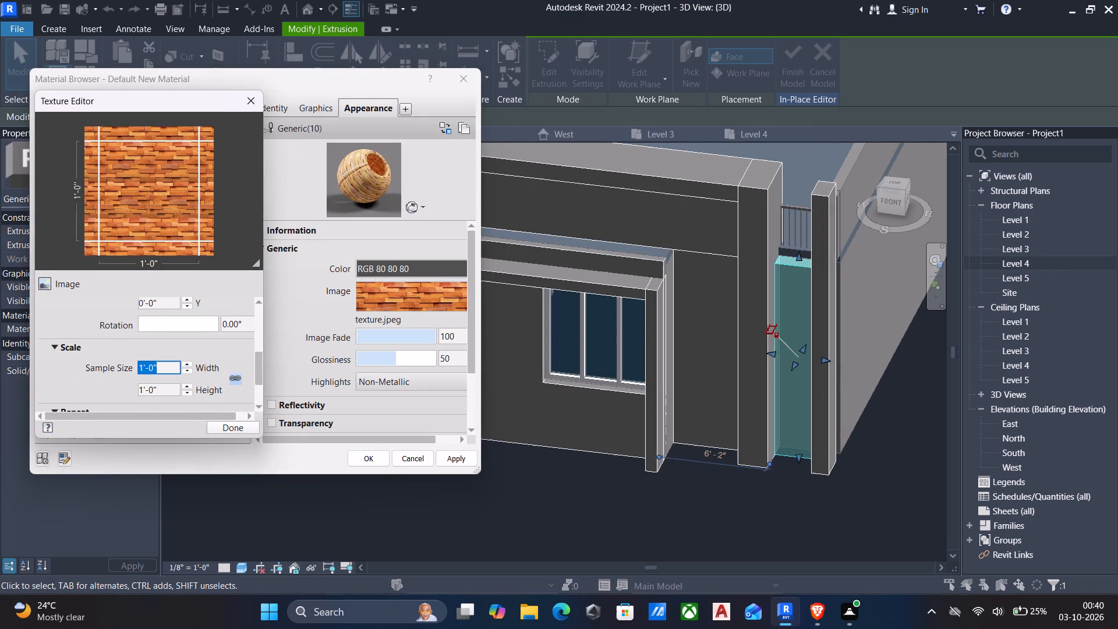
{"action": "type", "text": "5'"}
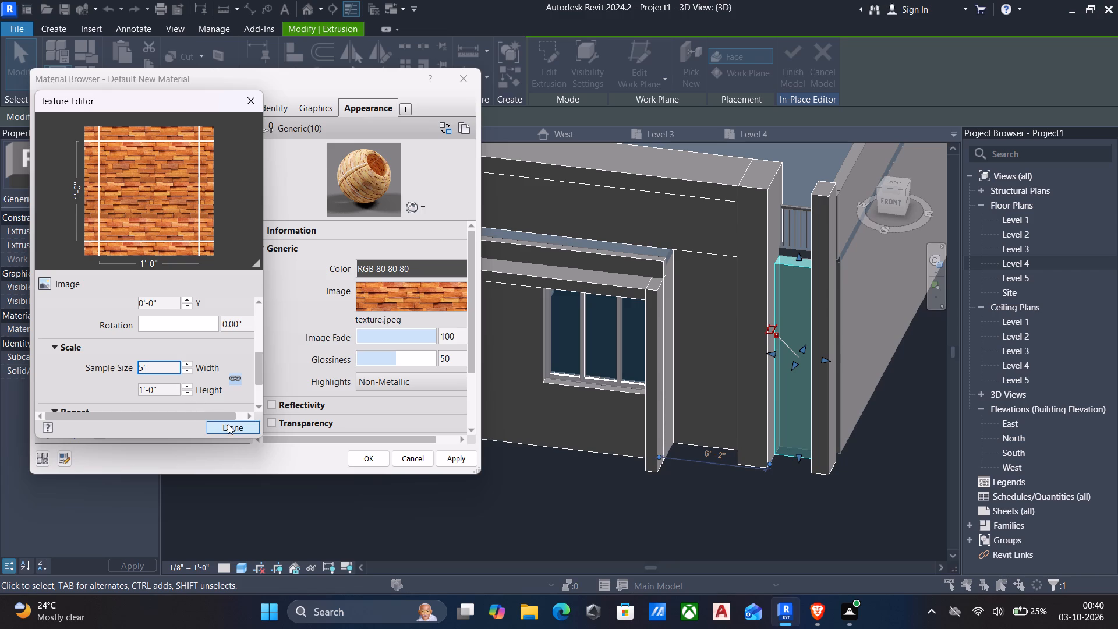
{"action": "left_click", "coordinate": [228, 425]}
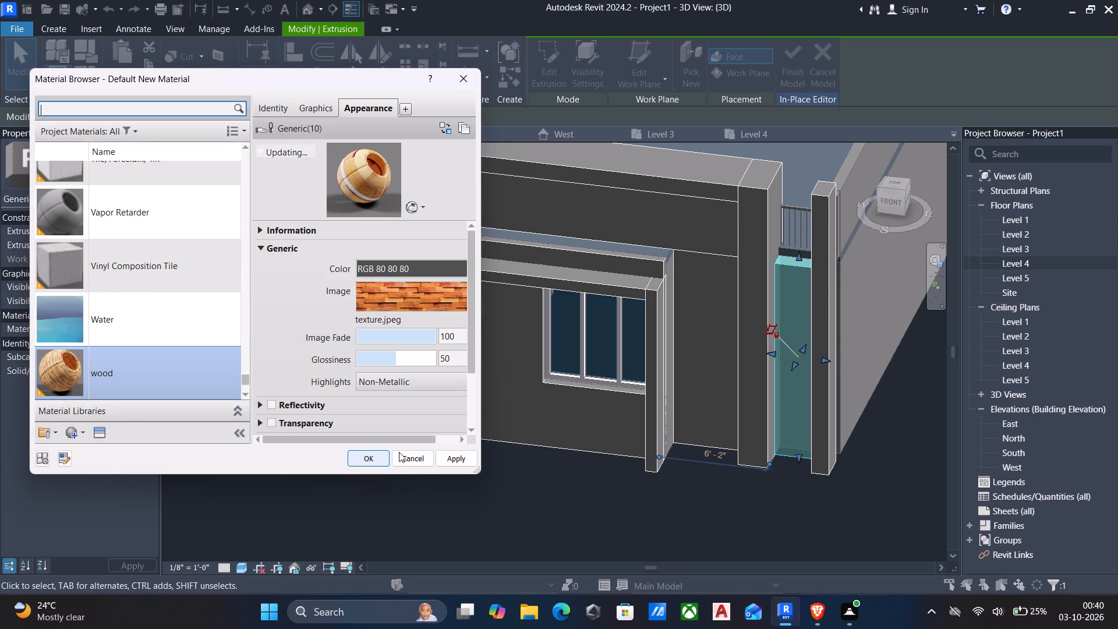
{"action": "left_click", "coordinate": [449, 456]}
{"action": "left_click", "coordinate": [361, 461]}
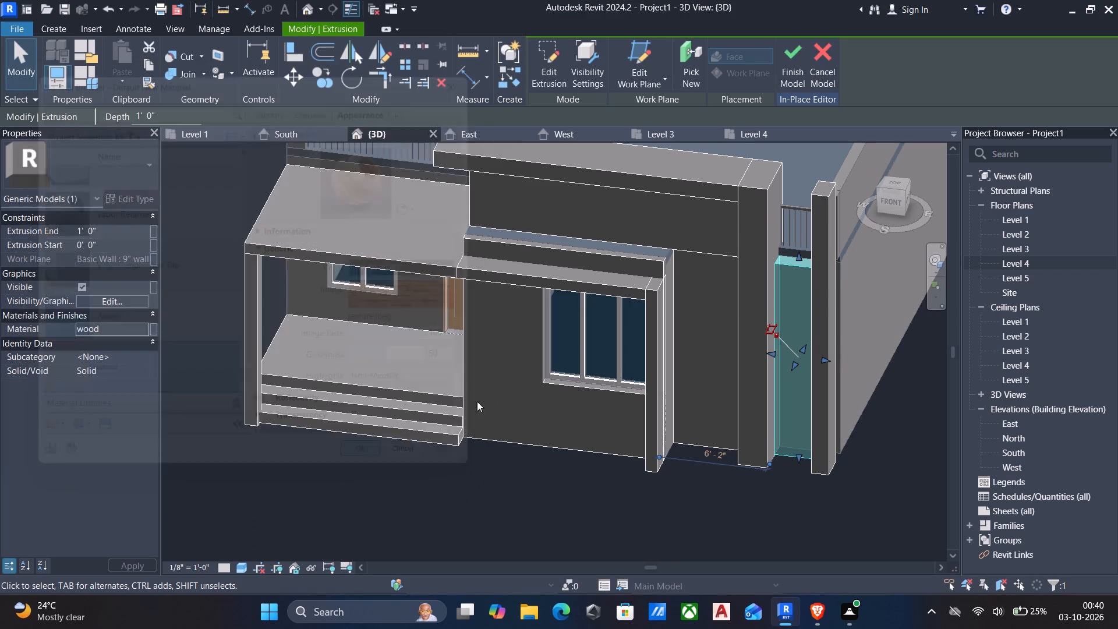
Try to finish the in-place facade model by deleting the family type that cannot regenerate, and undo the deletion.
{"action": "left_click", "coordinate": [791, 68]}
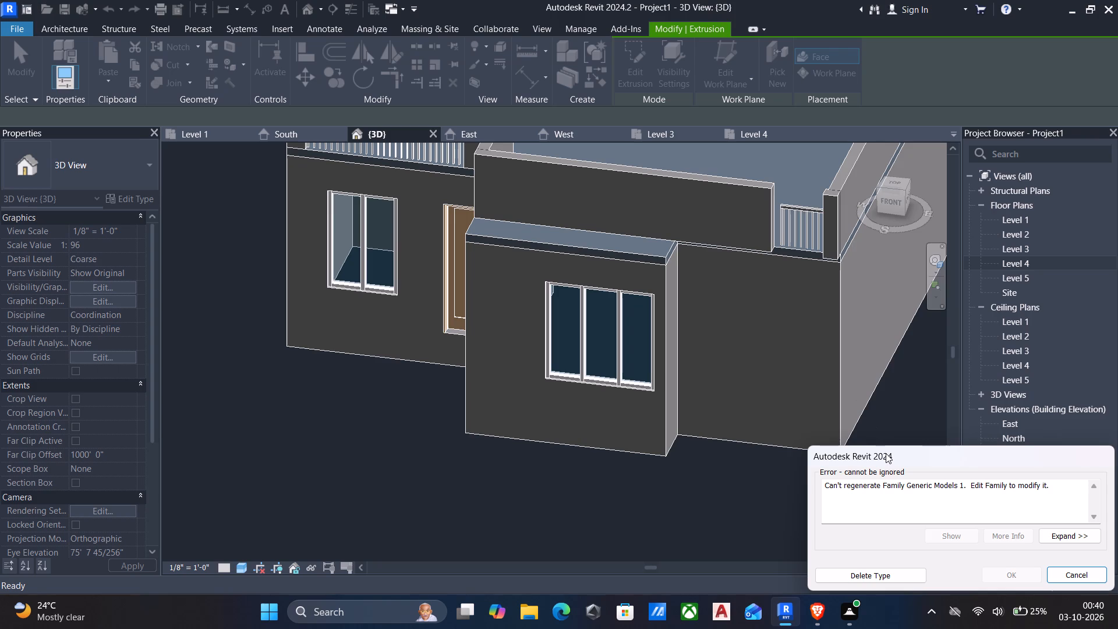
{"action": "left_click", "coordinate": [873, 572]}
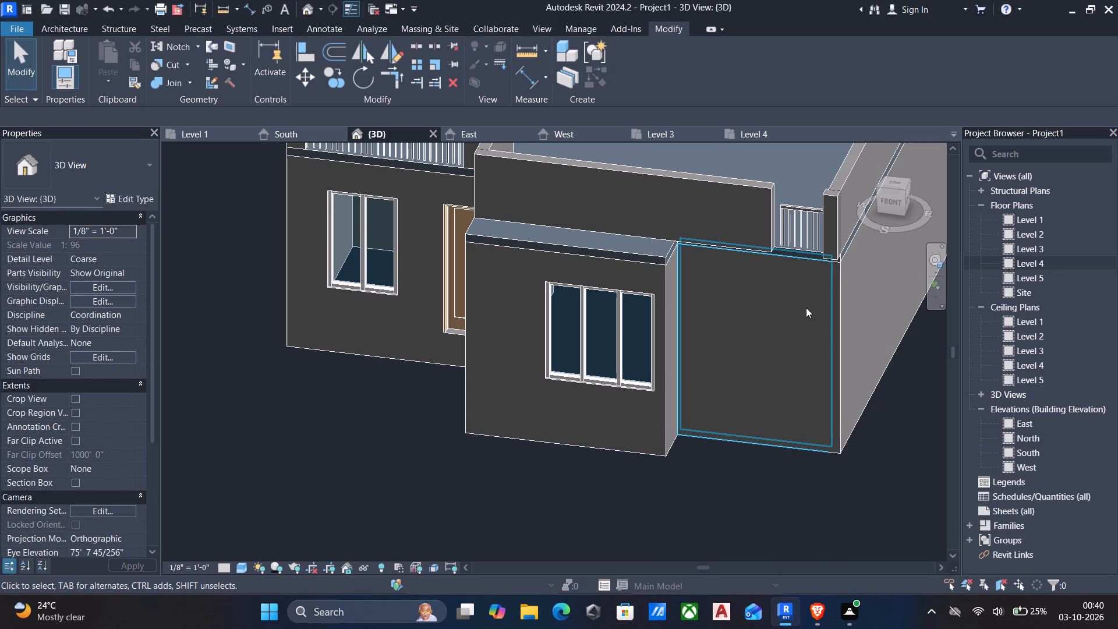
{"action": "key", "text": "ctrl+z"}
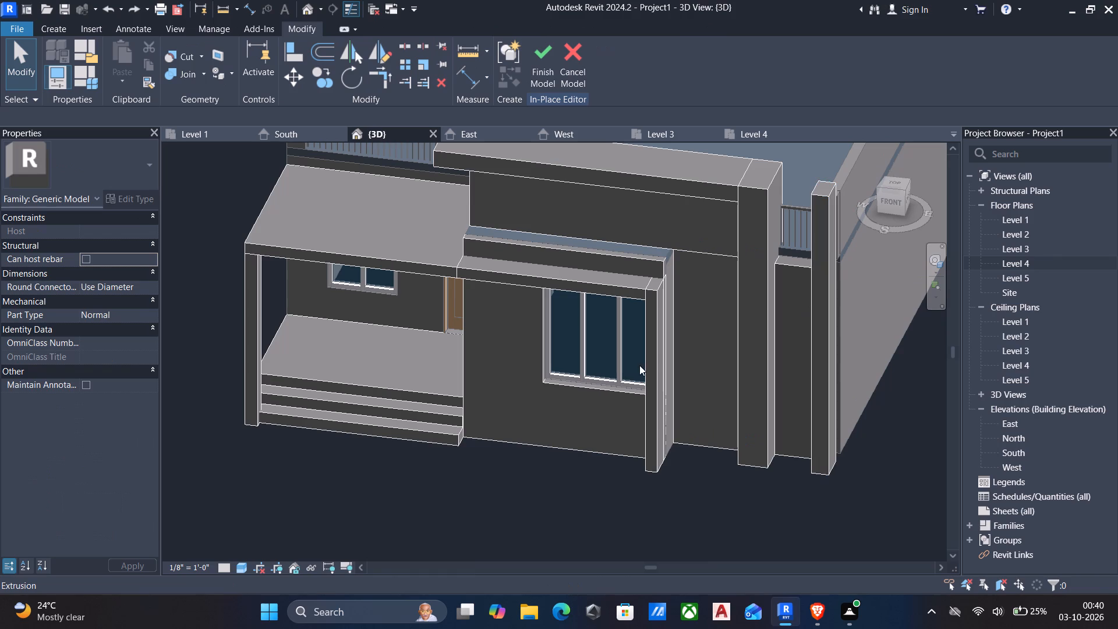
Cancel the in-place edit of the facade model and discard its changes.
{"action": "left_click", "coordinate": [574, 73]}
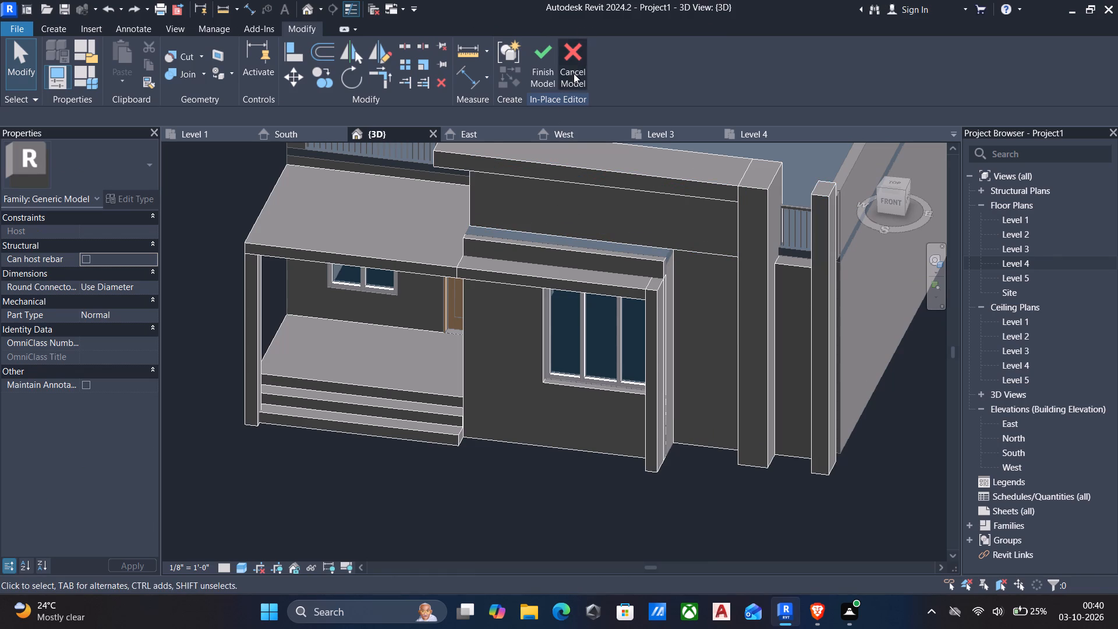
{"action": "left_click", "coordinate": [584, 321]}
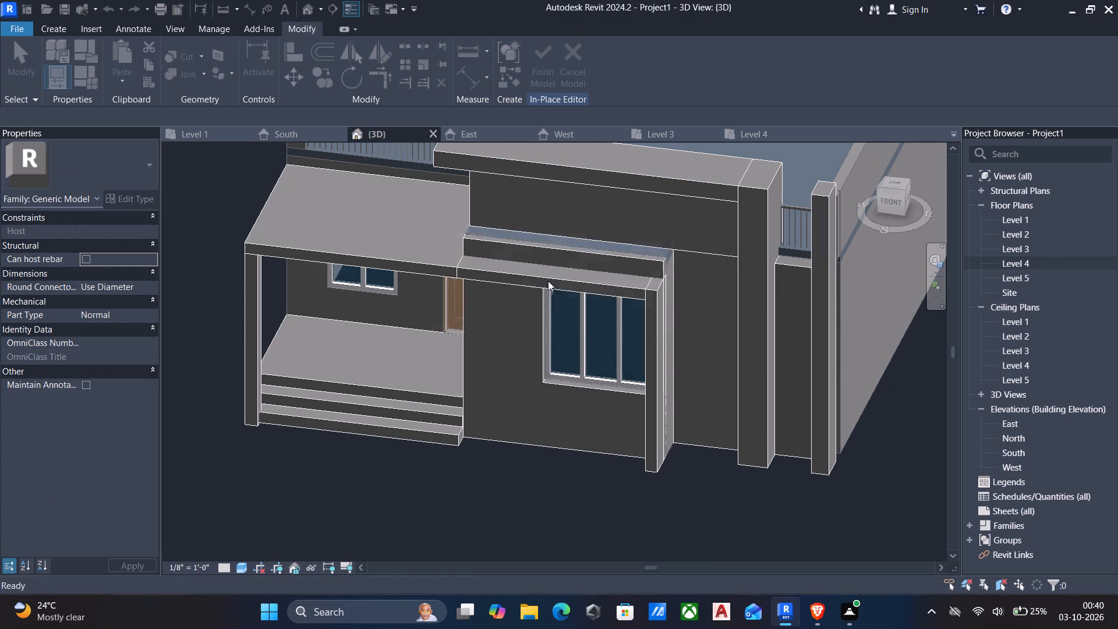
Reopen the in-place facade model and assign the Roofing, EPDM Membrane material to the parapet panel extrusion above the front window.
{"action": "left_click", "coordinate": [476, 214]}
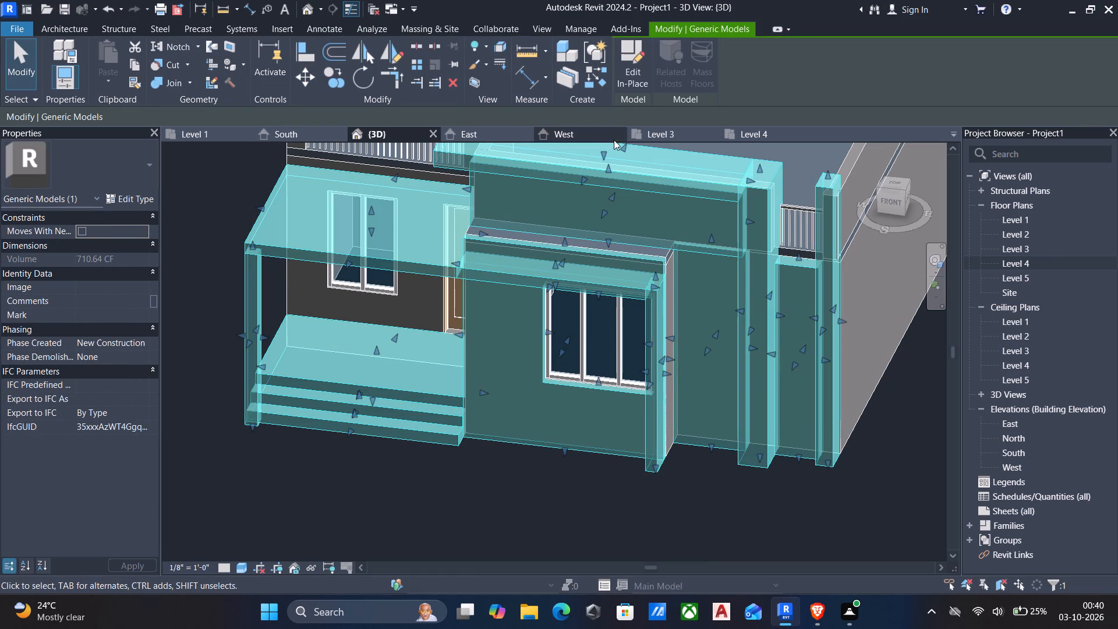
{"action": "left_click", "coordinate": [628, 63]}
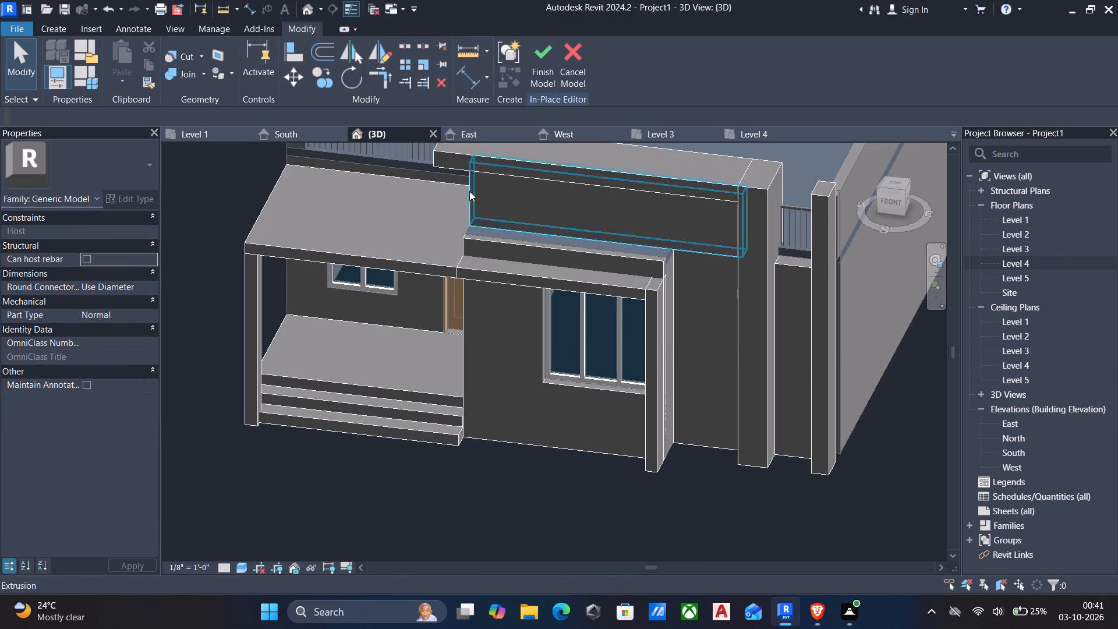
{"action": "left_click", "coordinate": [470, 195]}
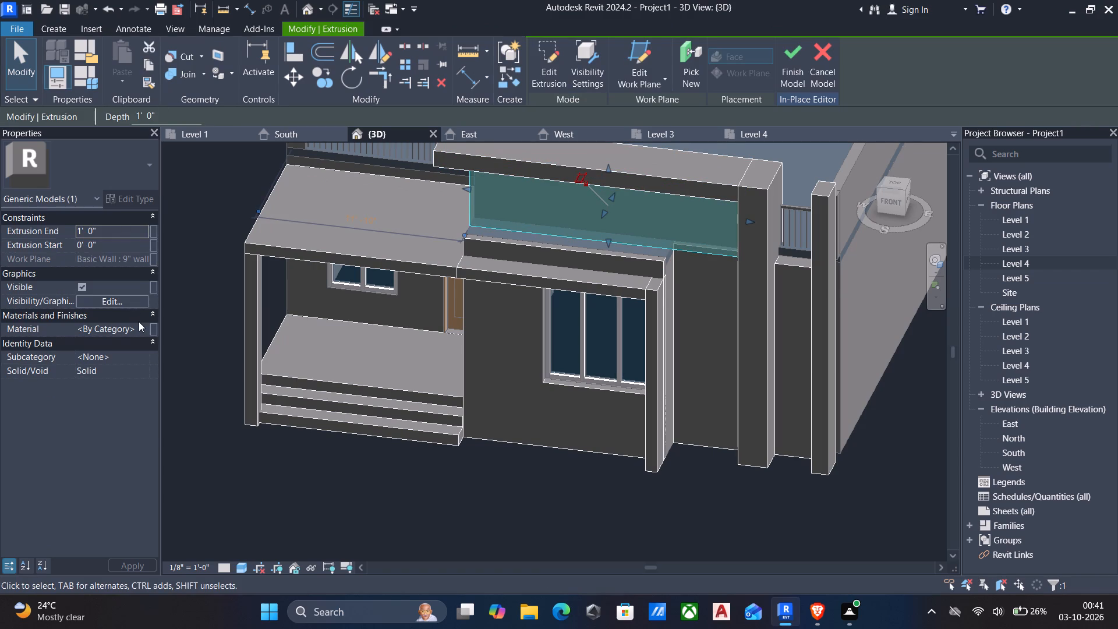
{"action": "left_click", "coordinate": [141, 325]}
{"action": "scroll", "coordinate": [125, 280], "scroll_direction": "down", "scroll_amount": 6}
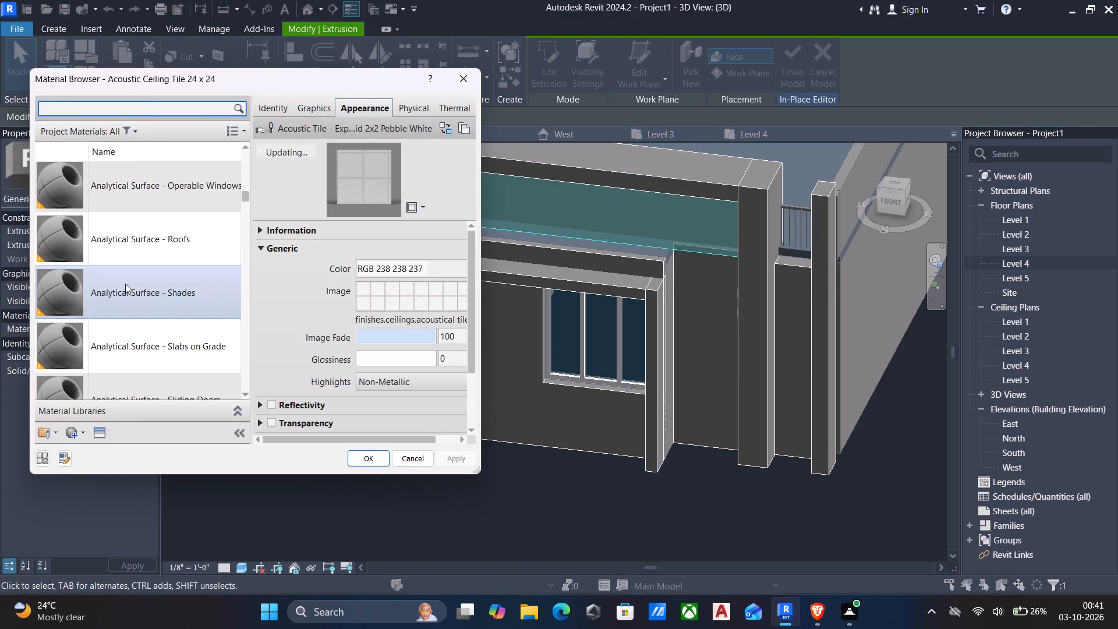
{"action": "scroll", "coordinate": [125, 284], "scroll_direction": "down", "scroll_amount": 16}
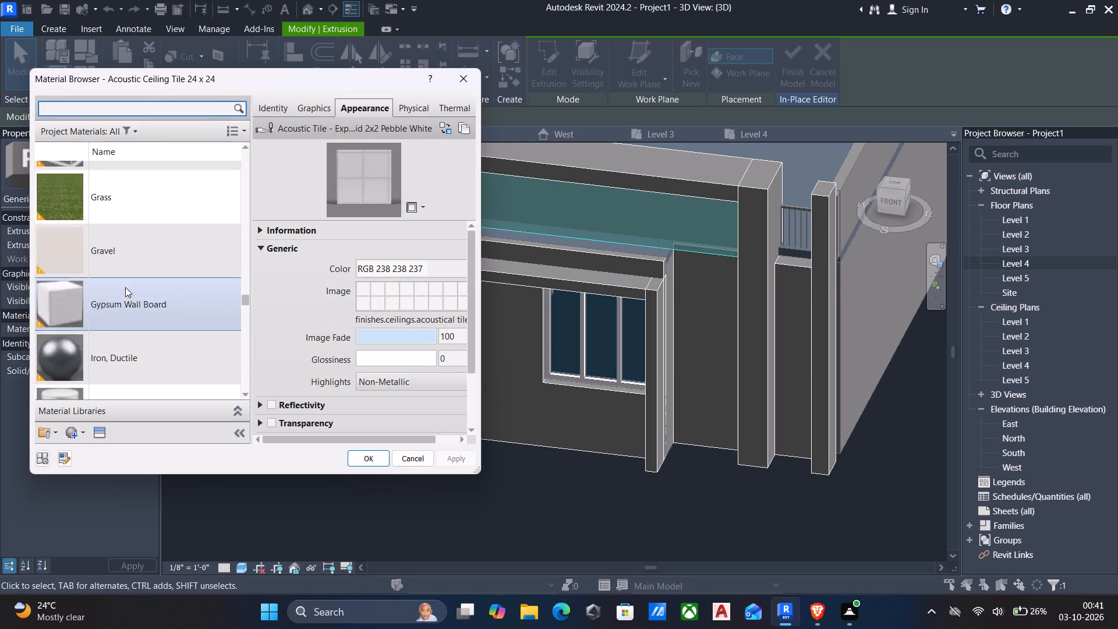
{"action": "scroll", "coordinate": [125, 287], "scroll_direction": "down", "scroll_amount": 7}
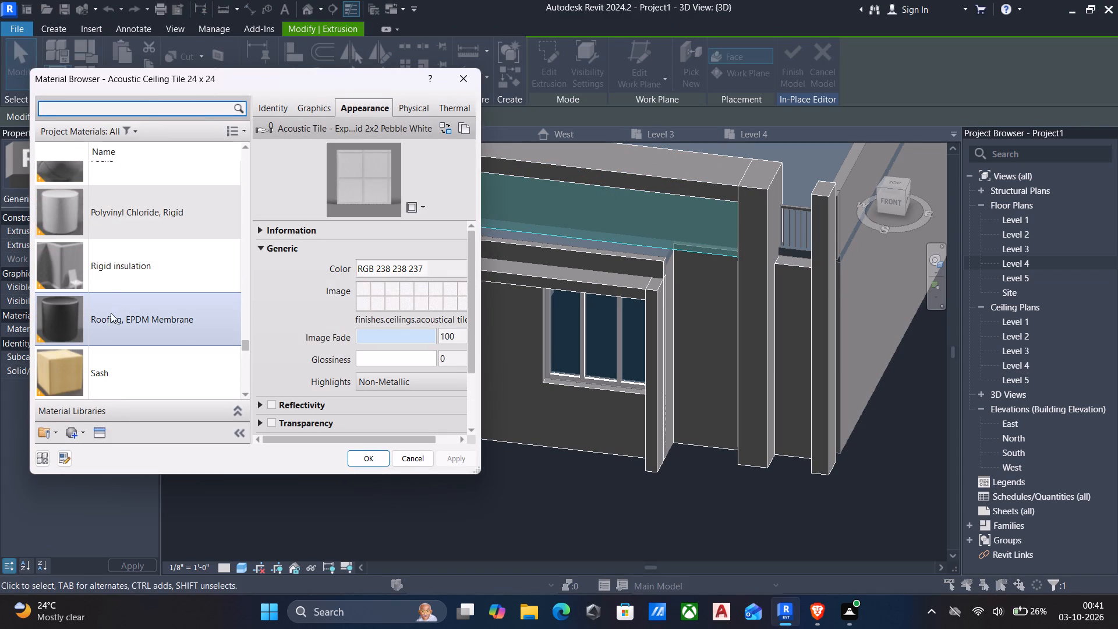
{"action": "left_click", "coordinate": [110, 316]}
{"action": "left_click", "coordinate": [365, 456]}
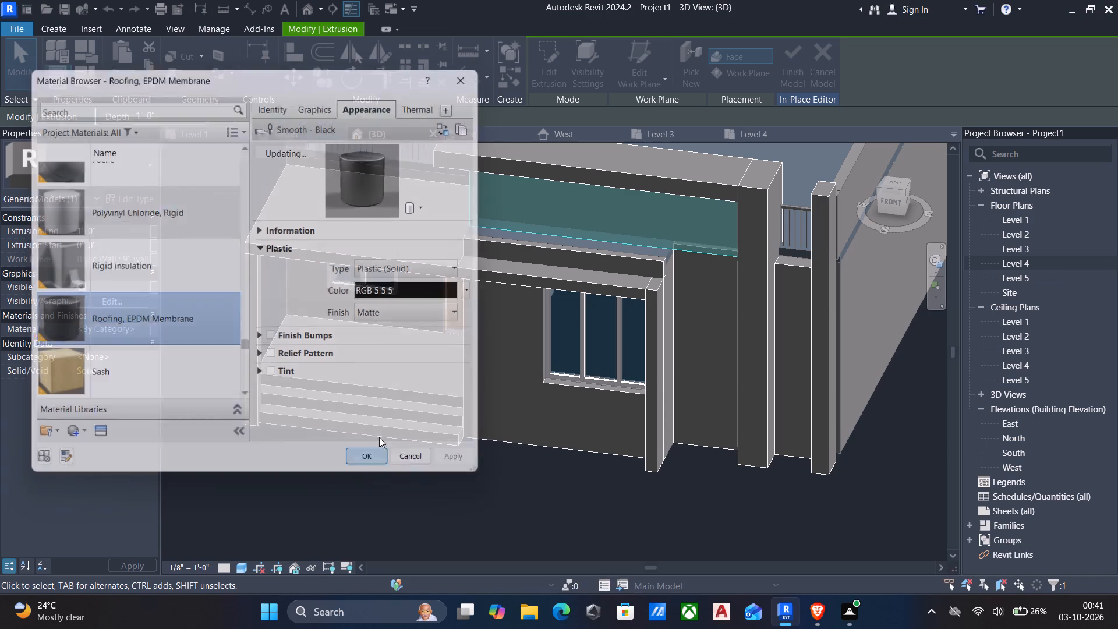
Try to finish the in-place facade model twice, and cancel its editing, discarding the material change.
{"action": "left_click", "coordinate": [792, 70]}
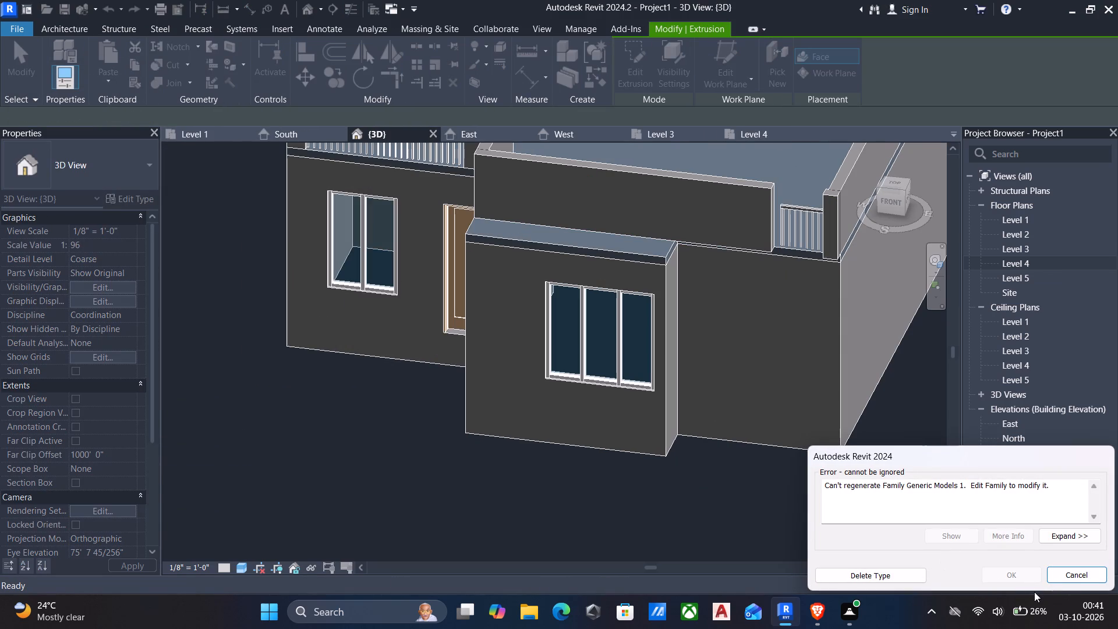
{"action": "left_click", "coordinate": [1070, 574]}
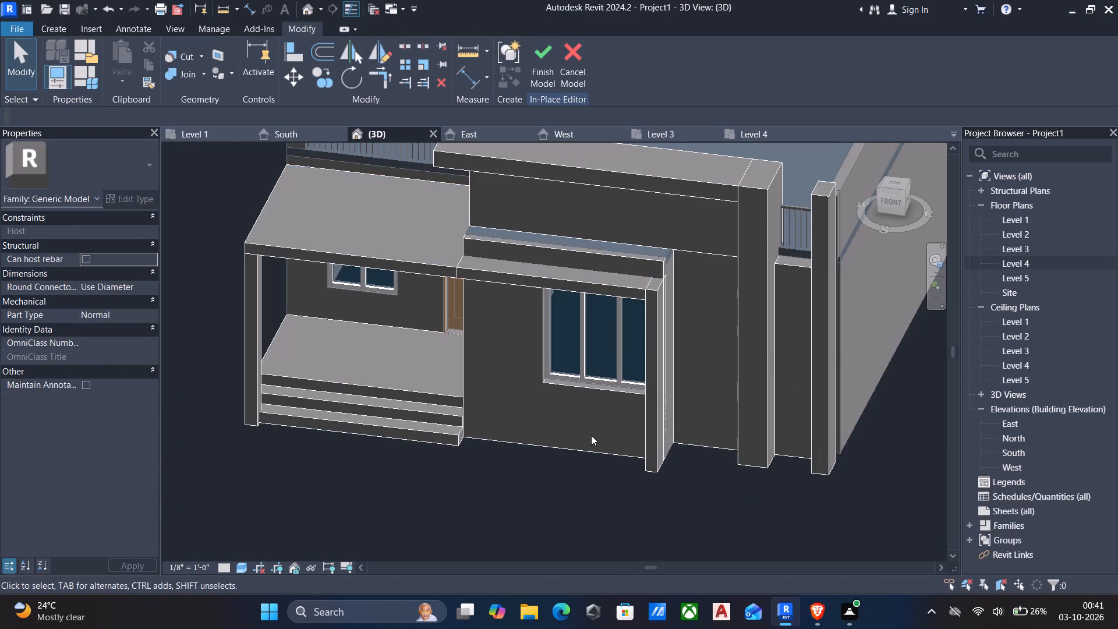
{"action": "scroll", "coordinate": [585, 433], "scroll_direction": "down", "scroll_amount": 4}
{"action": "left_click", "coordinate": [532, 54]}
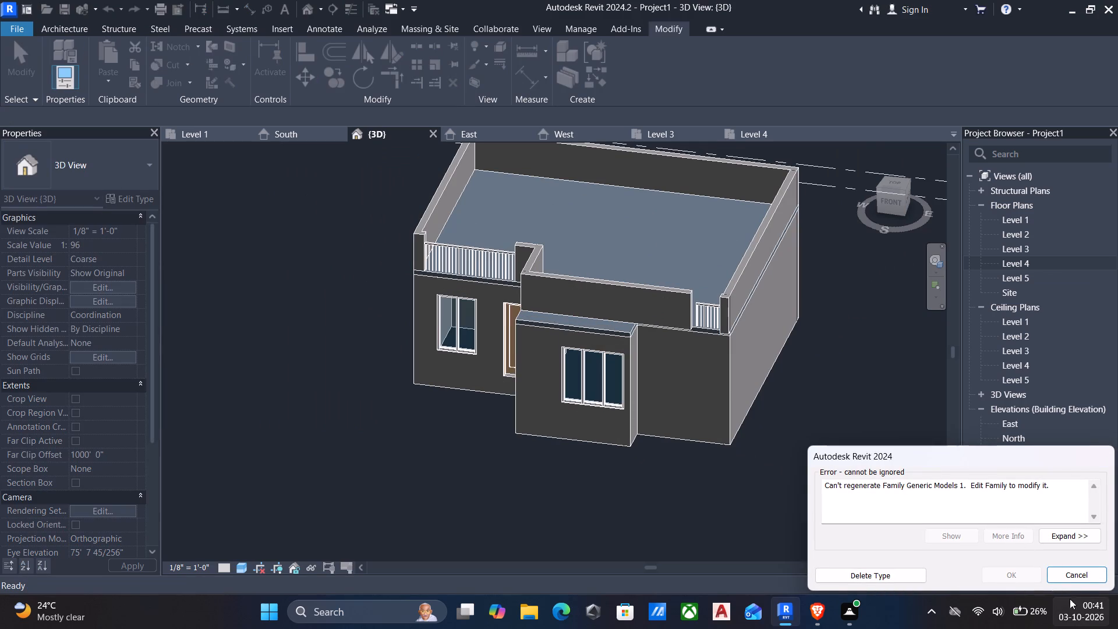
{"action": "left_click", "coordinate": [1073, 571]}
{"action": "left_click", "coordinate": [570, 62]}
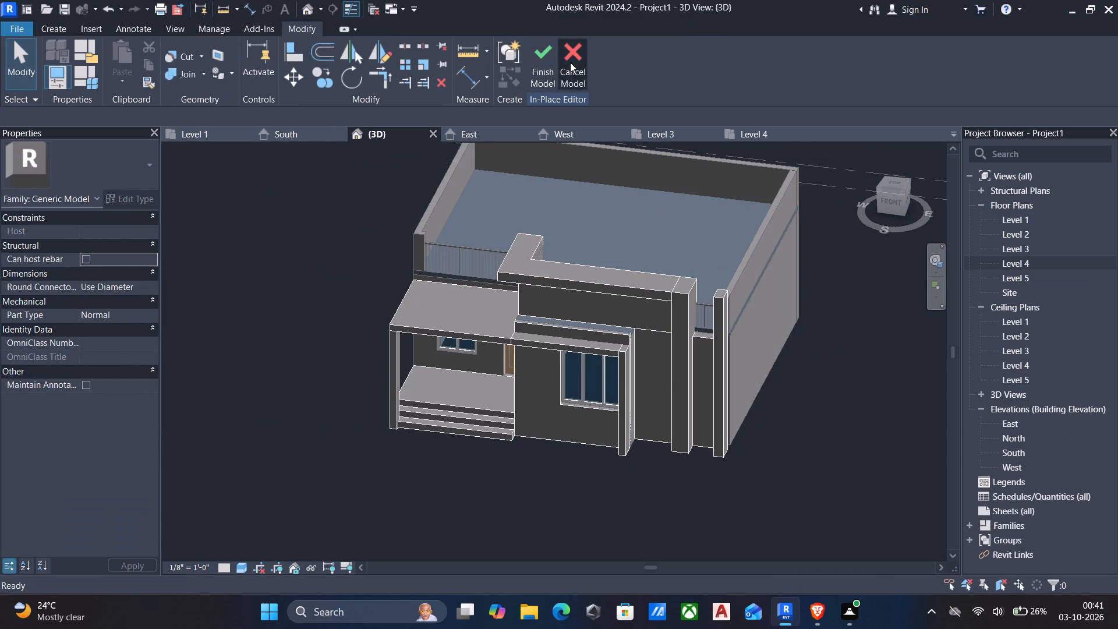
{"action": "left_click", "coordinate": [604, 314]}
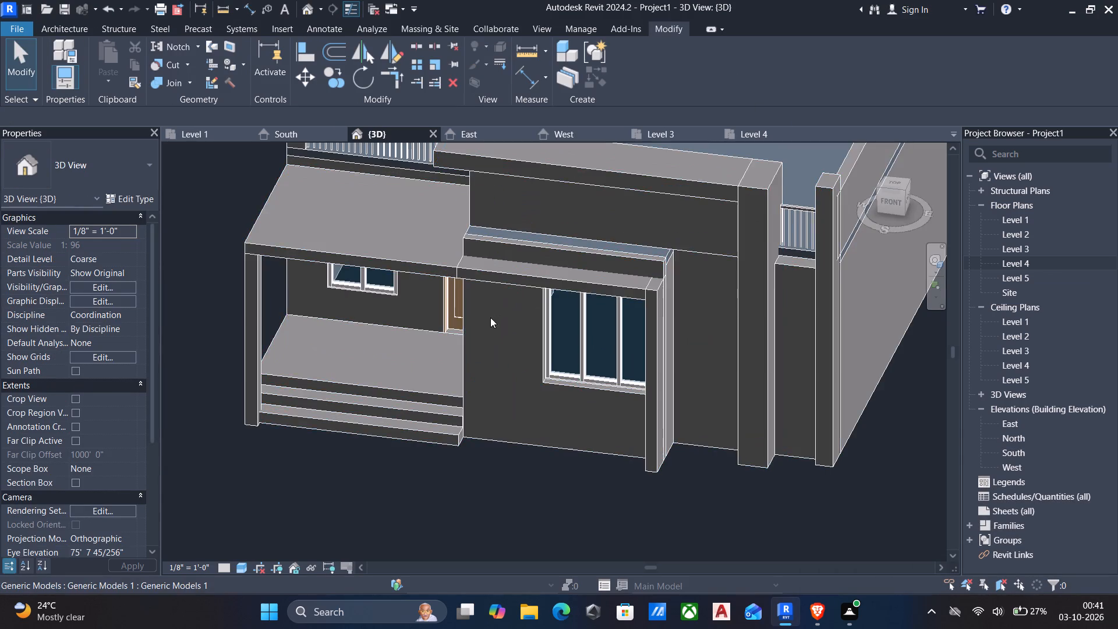
On the Level 4 floor plan, draw a rectangle of 9" walls about 10'-6" by 13'-6" inside the roof parapet.
{"action": "scroll", "coordinate": [489, 322], "scroll_direction": "down", "scroll_amount": 3}
{"action": "middle_click_drag", "start_coordinate": [485, 319], "coordinate": [494, 233]}
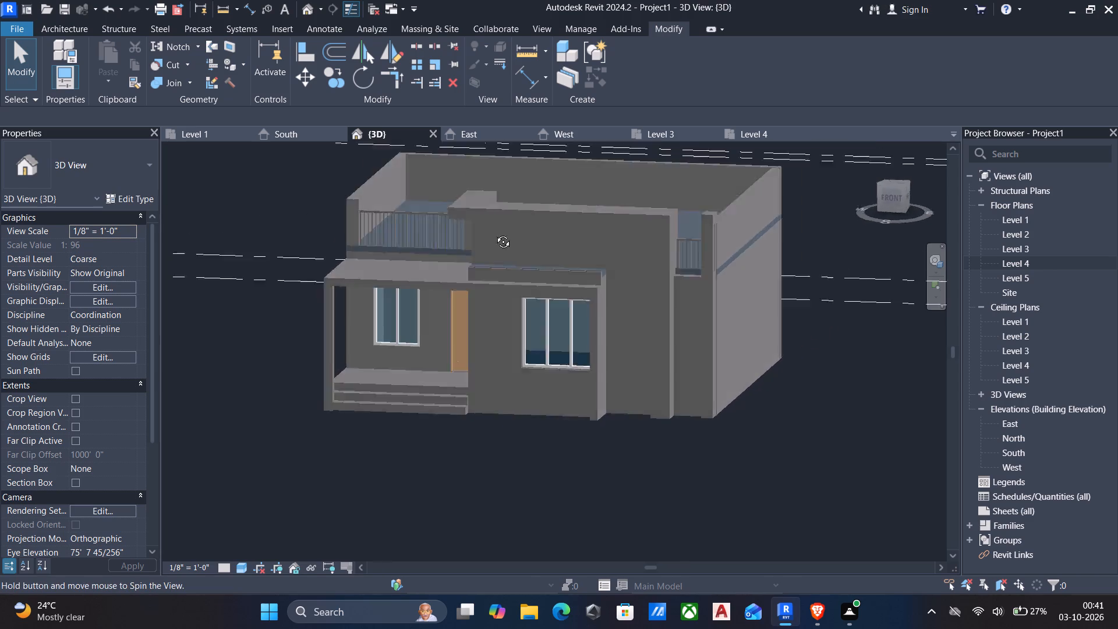
{"action": "middle_click_drag", "start_coordinate": [494, 233], "coordinate": [588, 233]}
{"action": "middle_click_drag", "start_coordinate": [586, 299], "coordinate": [547, 291]}
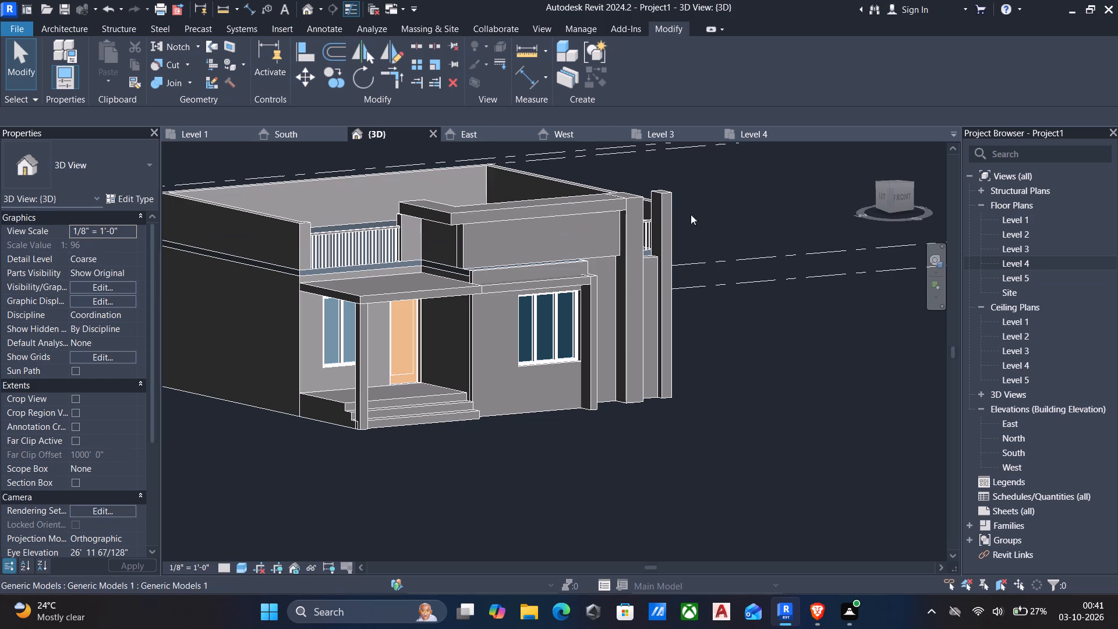
{"action": "double_click", "coordinate": [1035, 259]}
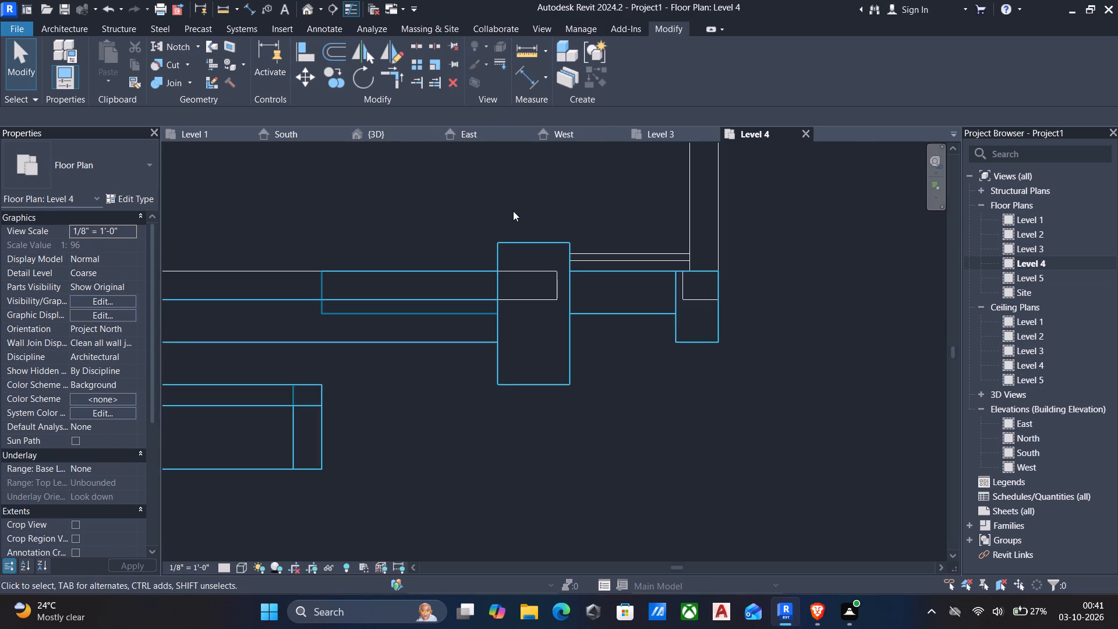
{"action": "scroll", "coordinate": [537, 280], "scroll_direction": "down", "scroll_amount": 3}
{"action": "middle_click_drag", "start_coordinate": [540, 294], "coordinate": [638, 473]}
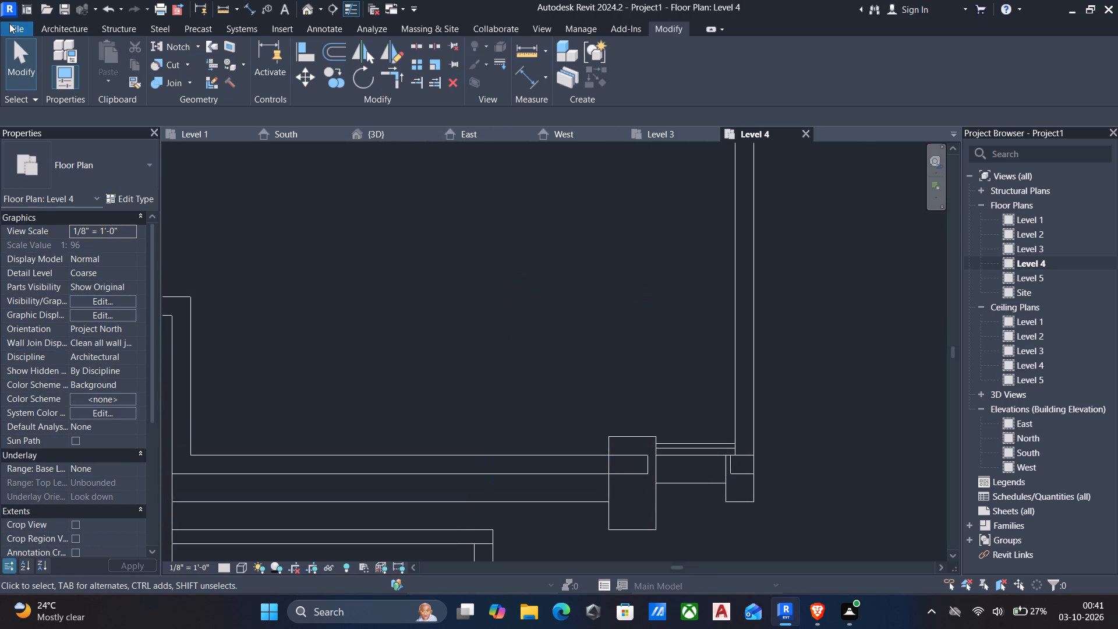
{"action": "type", "text": "wa"}
{"action": "scroll", "coordinate": [240, 282], "scroll_direction": "down", "scroll_amount": 3}
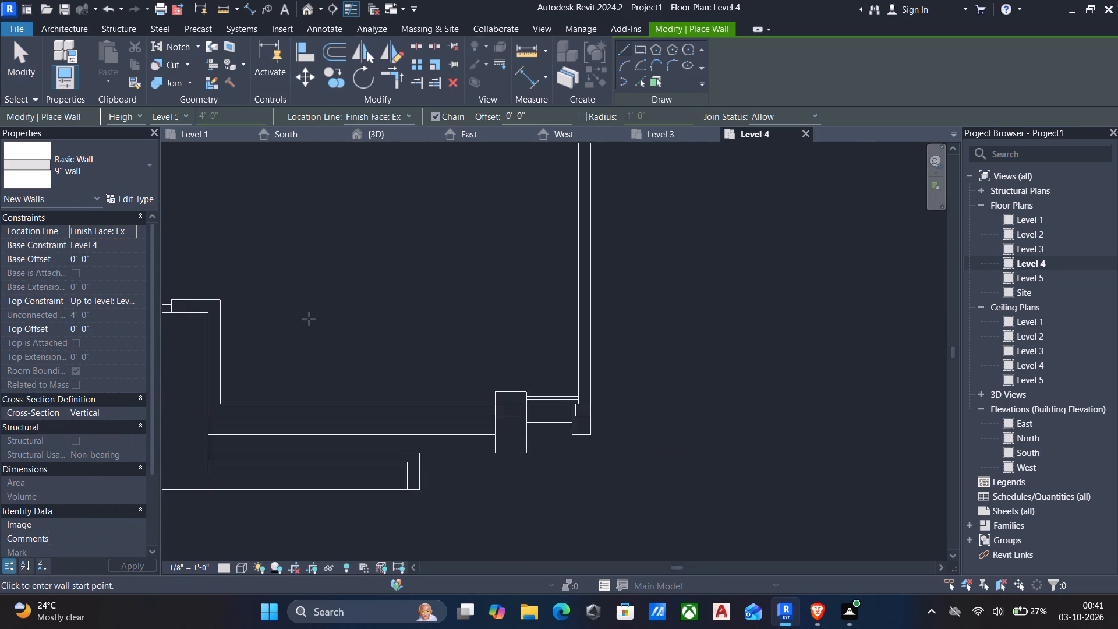
{"action": "middle_click_drag", "start_coordinate": [309, 319], "coordinate": [427, 409]}
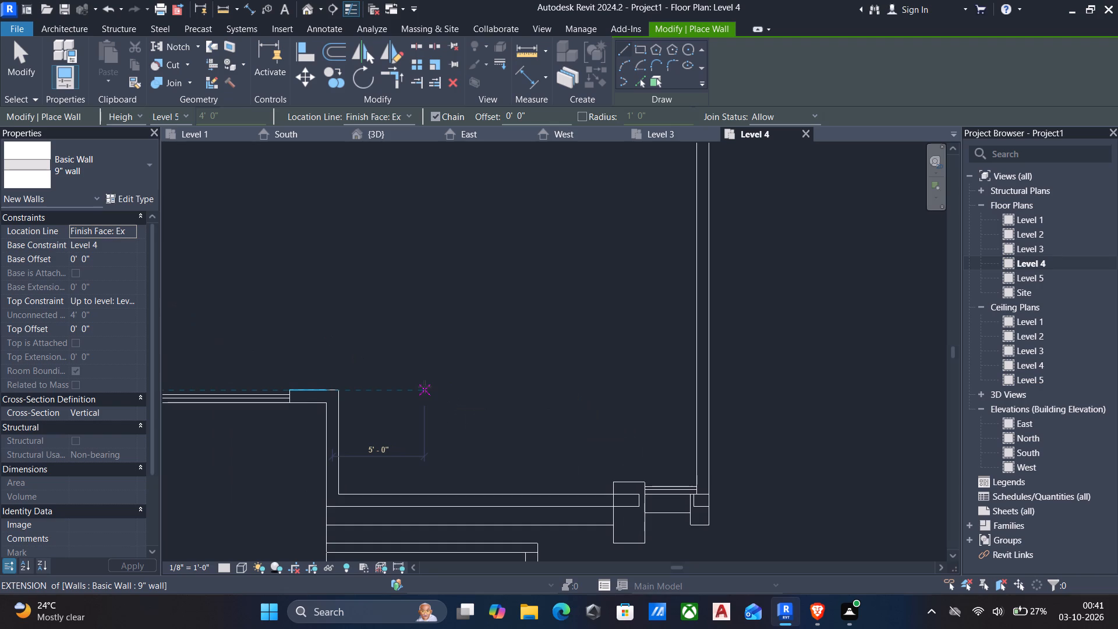
{"action": "left_click", "coordinate": [639, 50]}
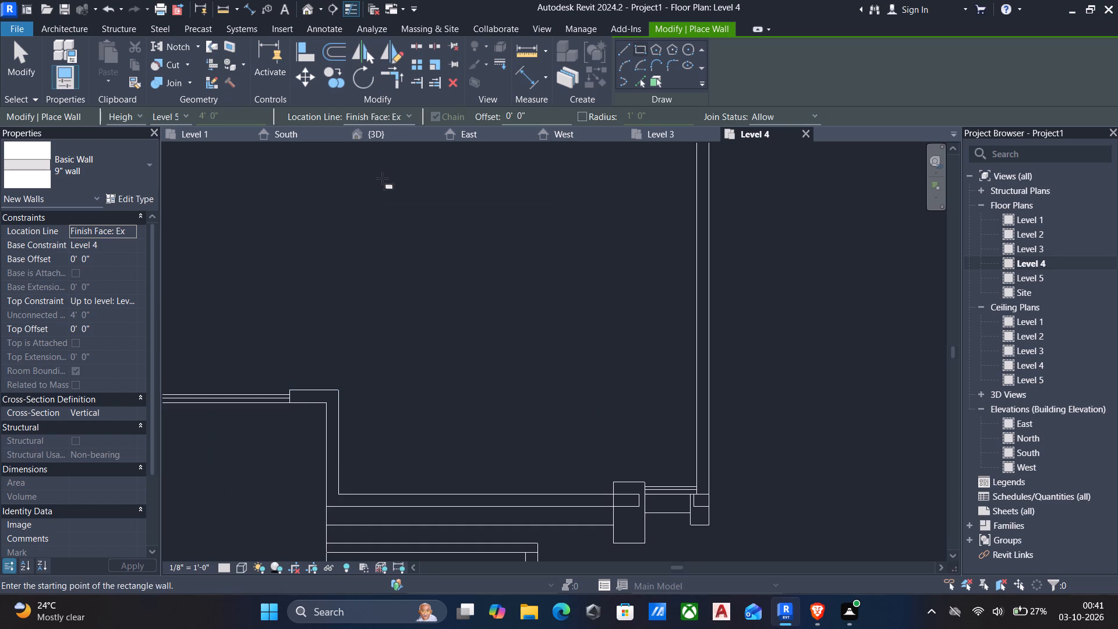
{"action": "middle_click_drag", "start_coordinate": [388, 190], "coordinate": [405, 252]}
{"action": "scroll", "coordinate": [405, 252], "scroll_direction": "down", "scroll_amount": 3}
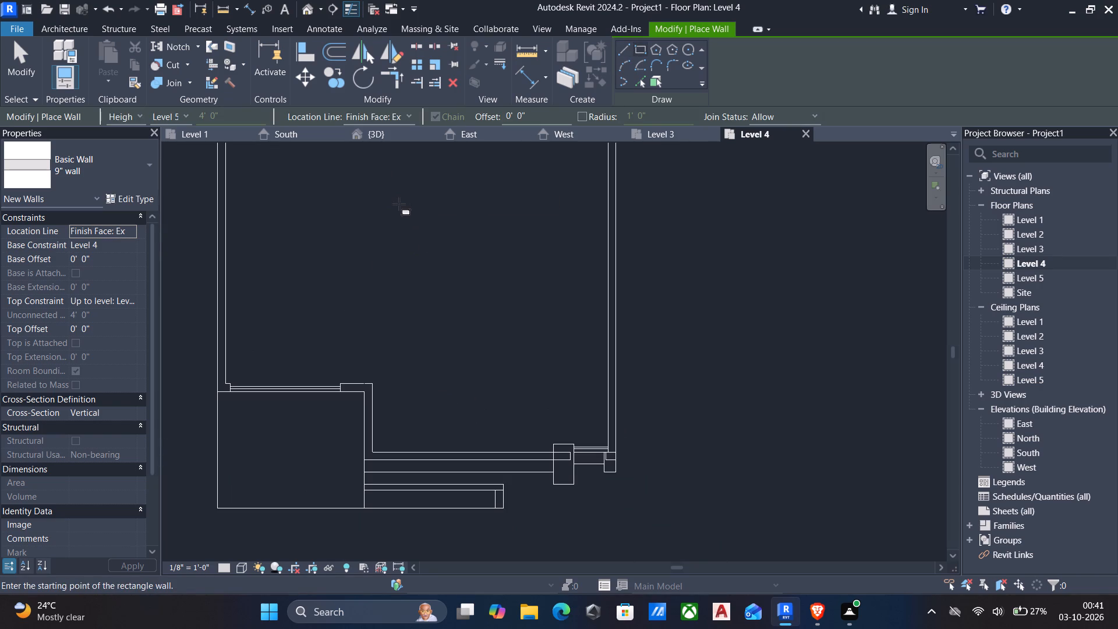
{"action": "left_click", "coordinate": [399, 204]}
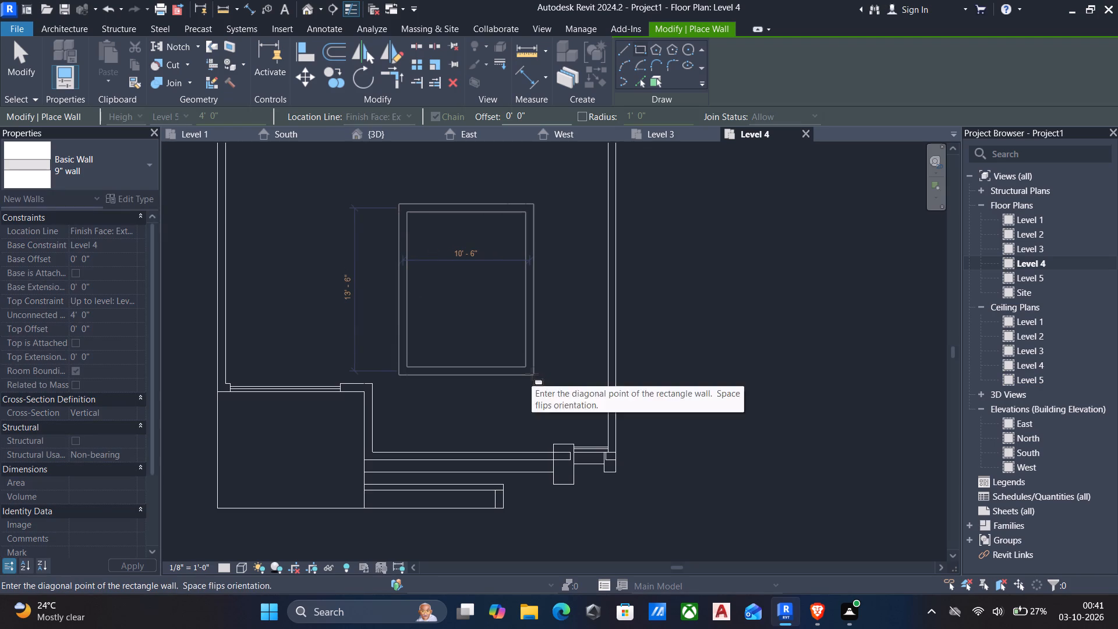
{"action": "left_click", "coordinate": [531, 374]}
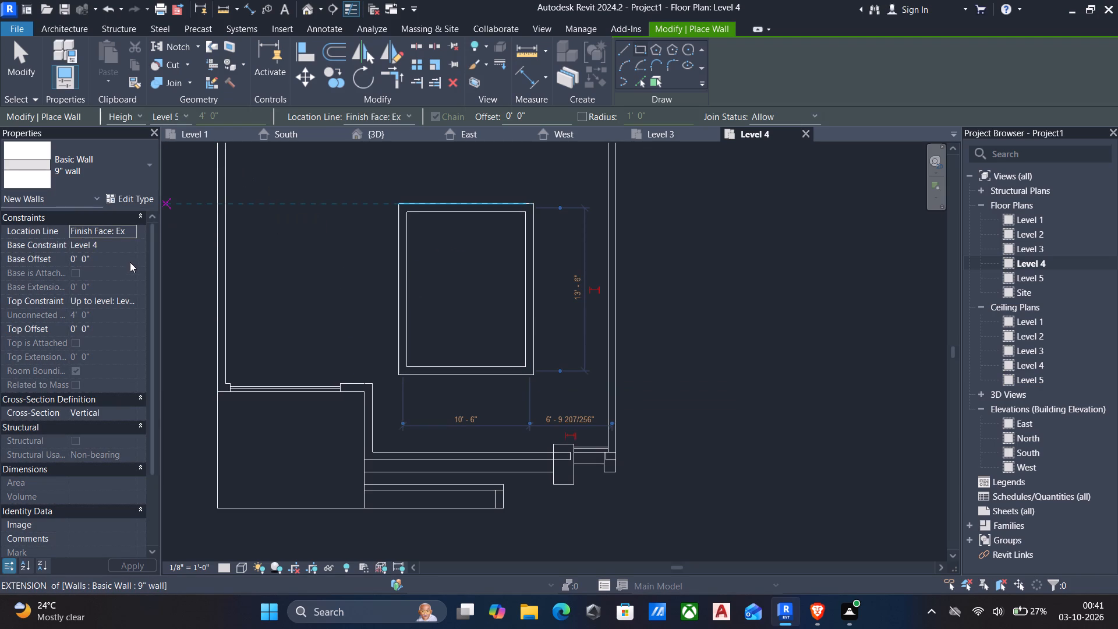
Set the top constraint for new walls to Unconnected with an unconnected height of 10'.
{"action": "left_click", "coordinate": [129, 296]}
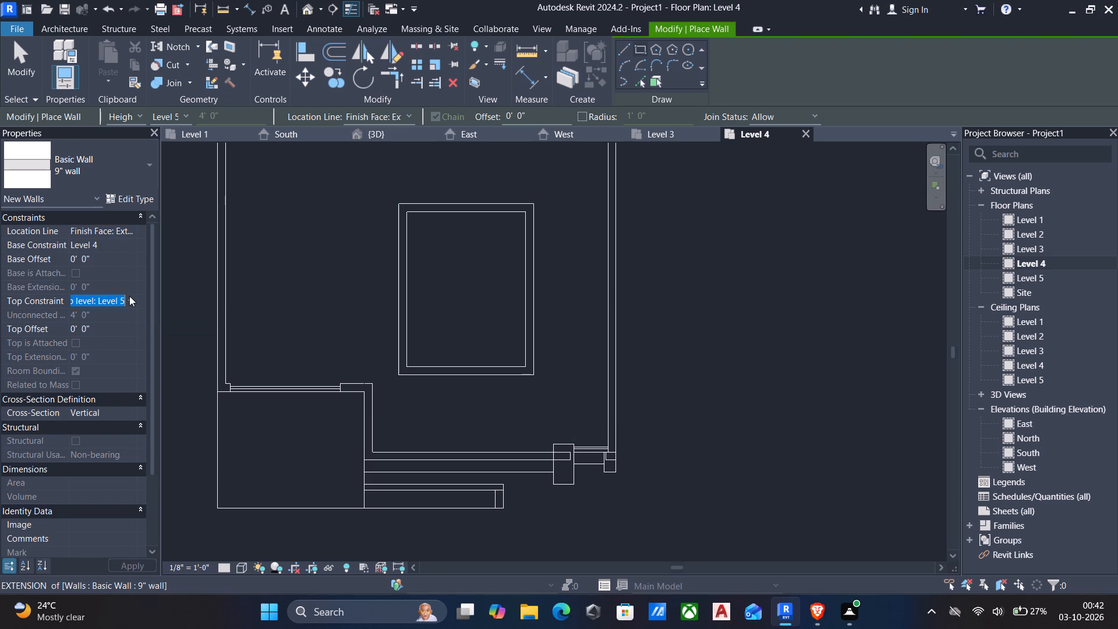
{"action": "scroll", "coordinate": [111, 328], "scroll_direction": "up", "scroll_amount": 1}
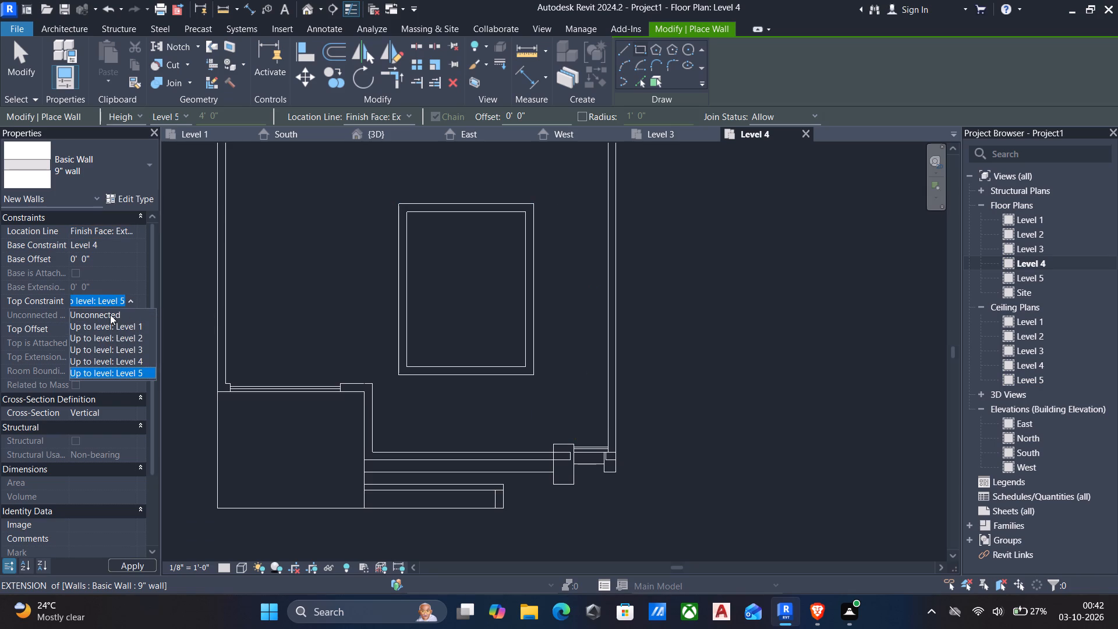
{"action": "left_click", "coordinate": [110, 314]}
{"action": "left_click", "coordinate": [114, 317]}
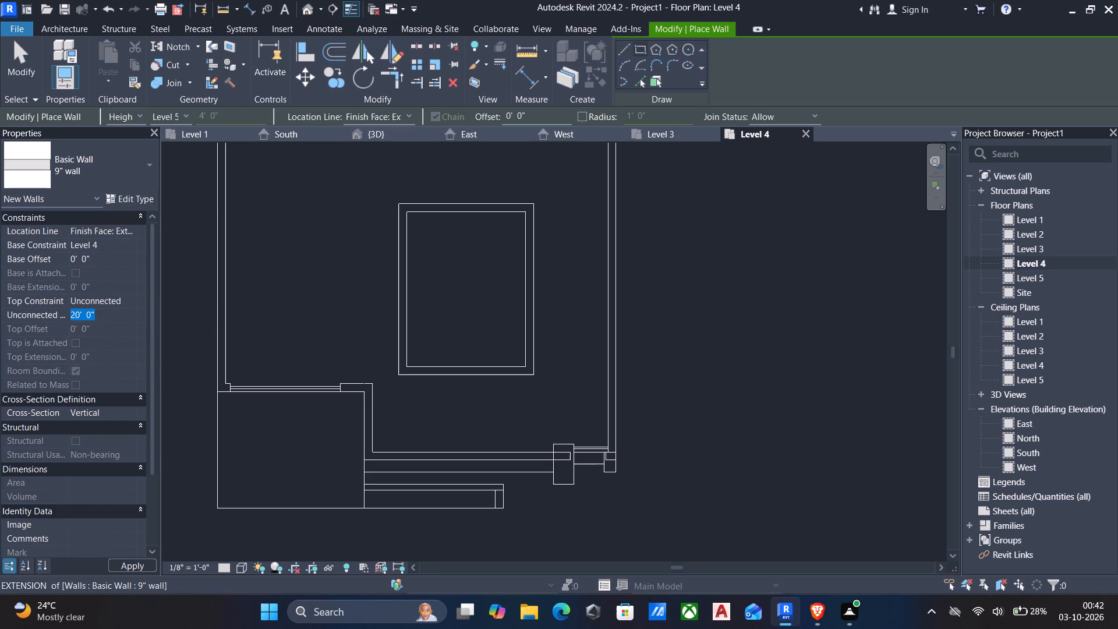
{"action": "type", "text": "10'"}
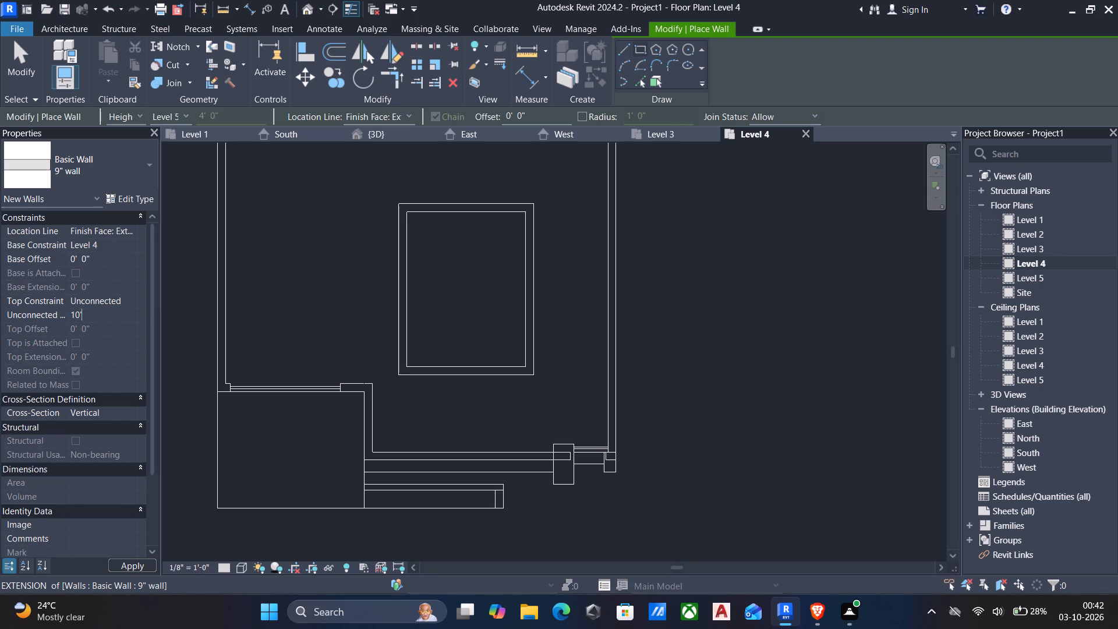
{"action": "key", "text": "Return"}
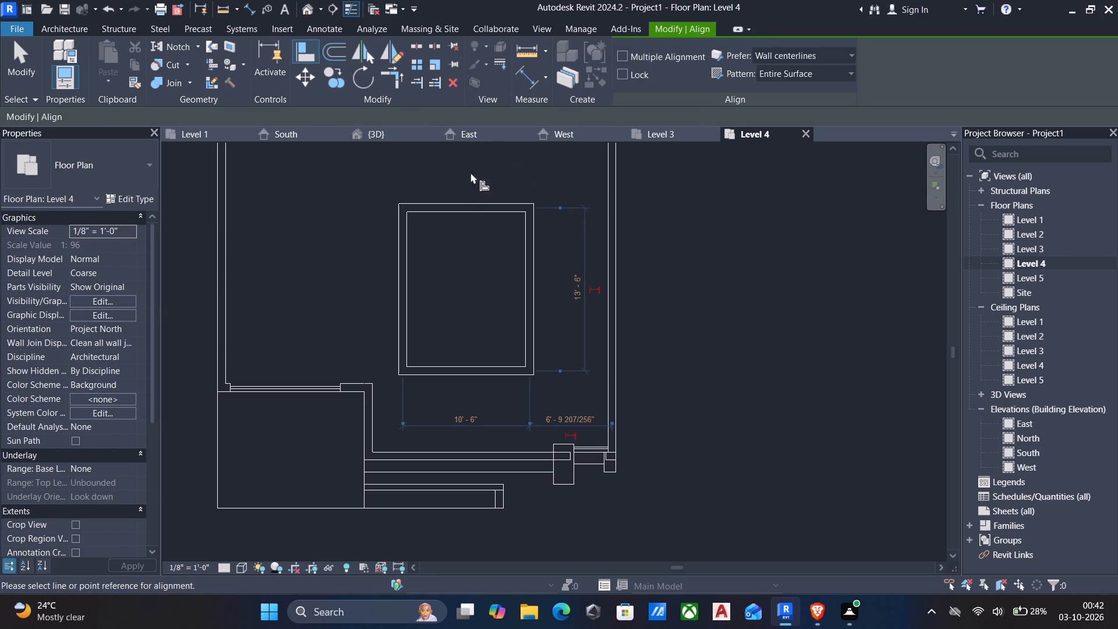
In the 3D view, leave the Align command and select all four 9" walls of the rooftop enclosure.
{"action": "left_click", "coordinate": [370, 137]}
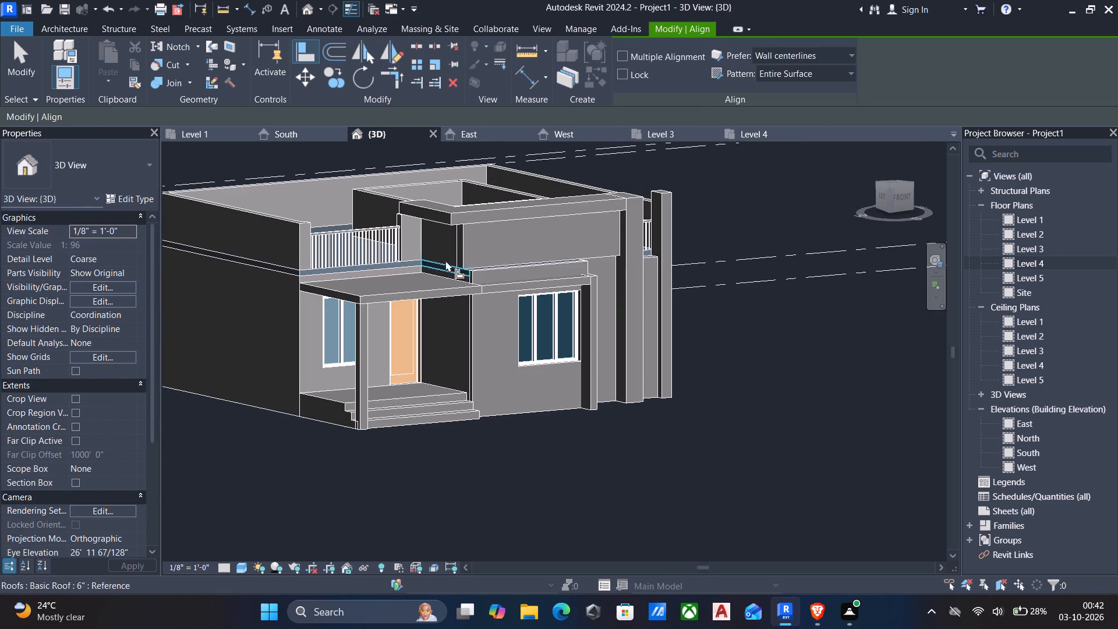
{"action": "middle_click_drag", "start_coordinate": [533, 258], "coordinate": [399, 348], "text": "shift"}
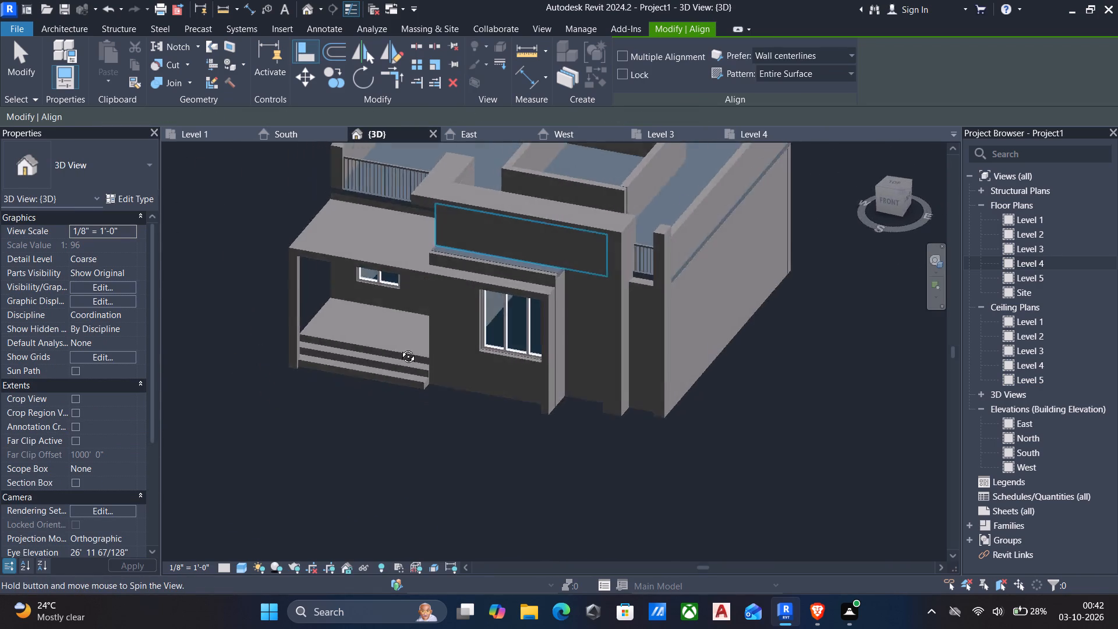
{"action": "middle_click_drag", "start_coordinate": [399, 348], "coordinate": [567, 282], "text": "shift"}
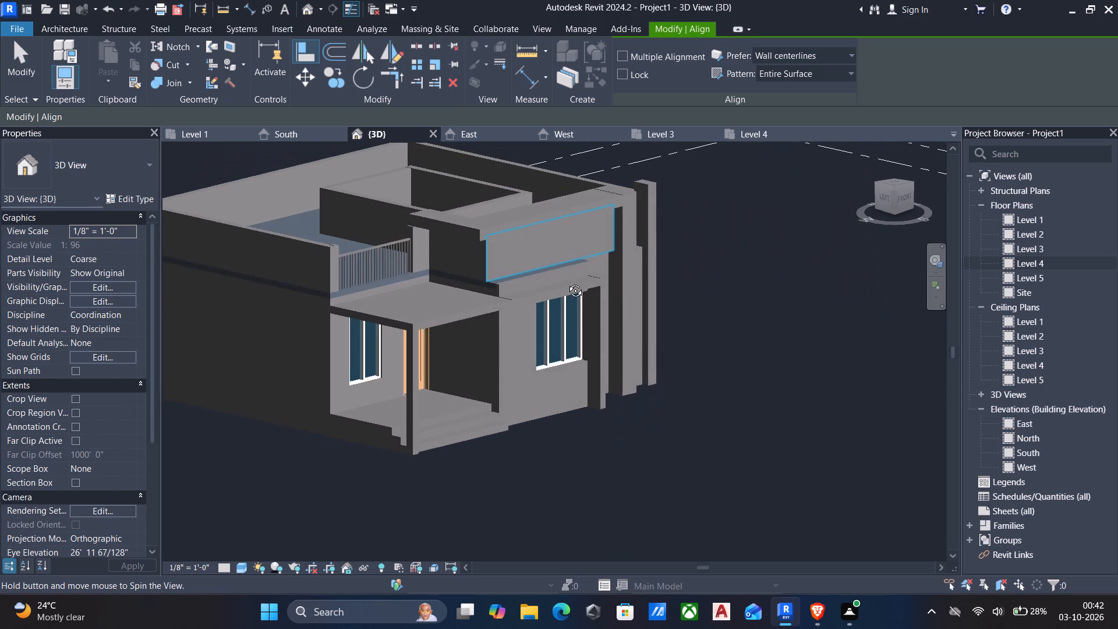
{"action": "middle_click_drag", "start_coordinate": [567, 282], "coordinate": [567, 281], "text": "shift"}
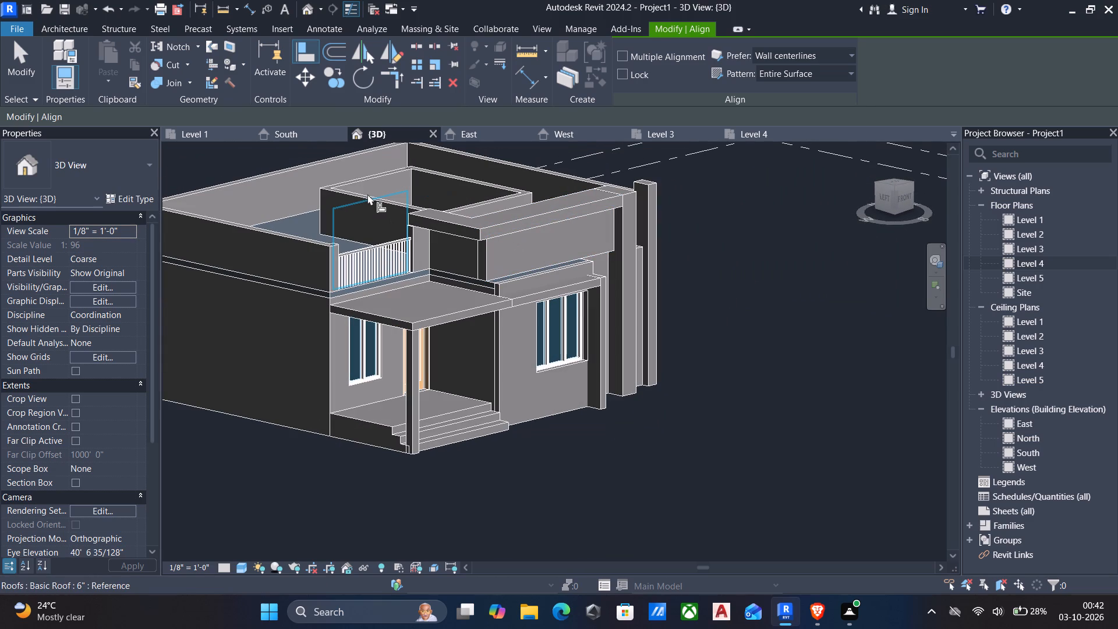
{"action": "key", "text": "Escape"}
{"action": "left_click", "coordinate": [367, 194]}
{"action": "key", "text": "Escape"}
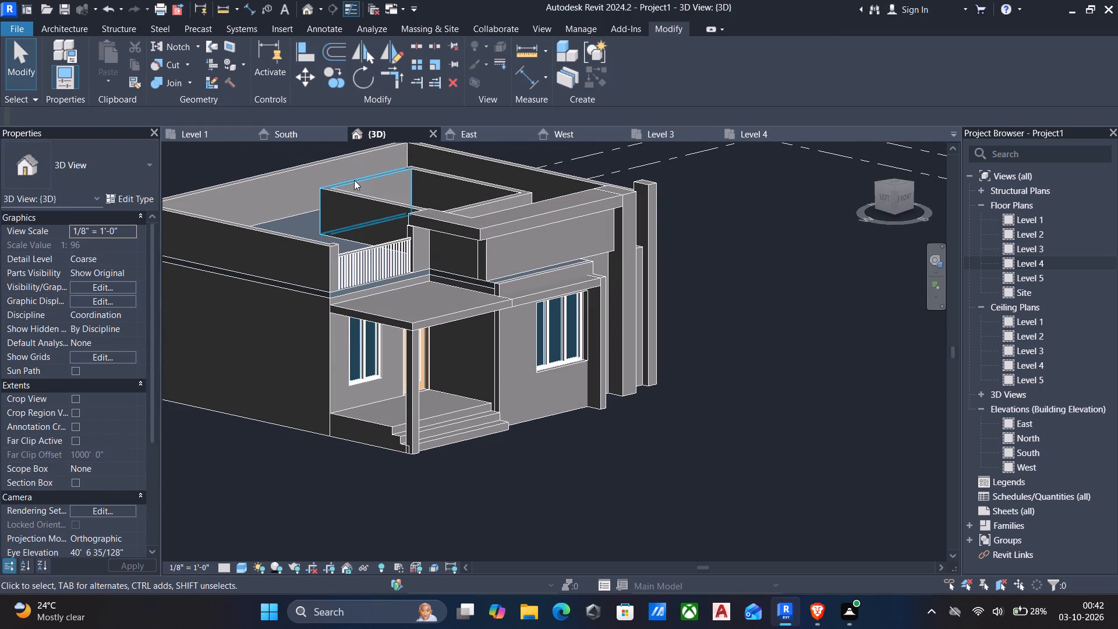
{"action": "left_click", "coordinate": [353, 179]}
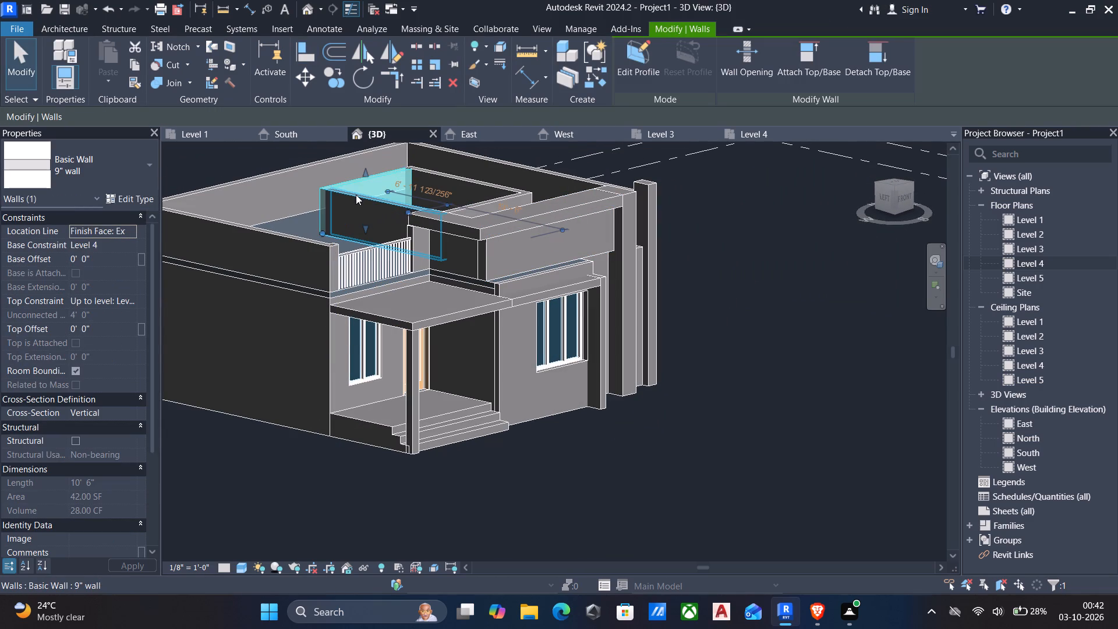
{"action": "scroll", "coordinate": [362, 200], "scroll_direction": "up", "scroll_amount": 4}
{"action": "left_click", "coordinate": [371, 197], "text": "ctrl"}
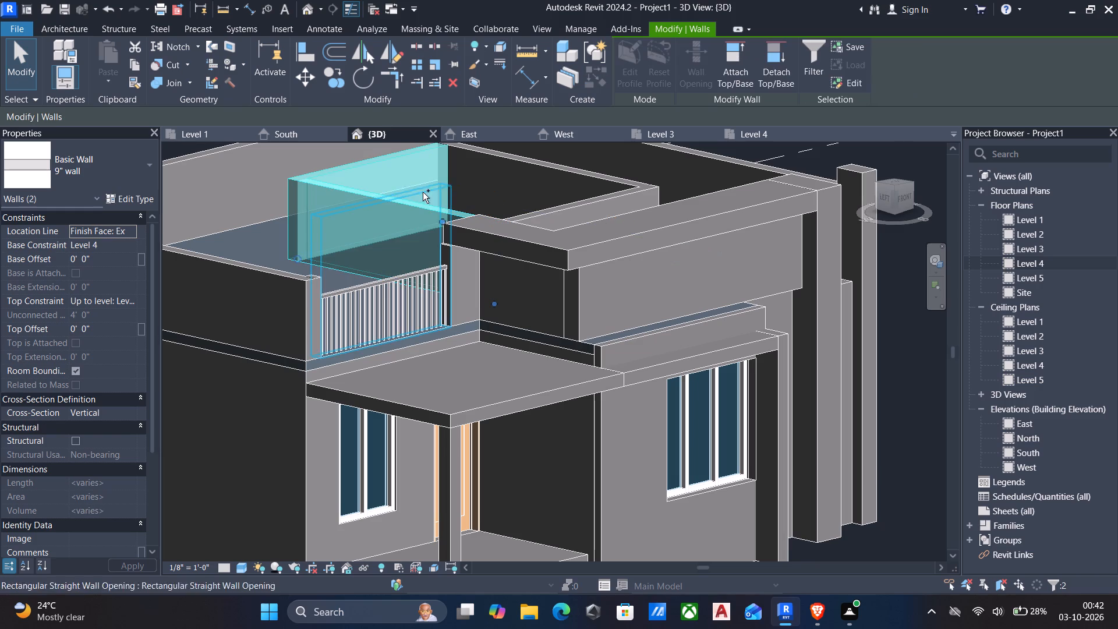
{"action": "left_click", "coordinate": [590, 202], "text": "ctrl"}
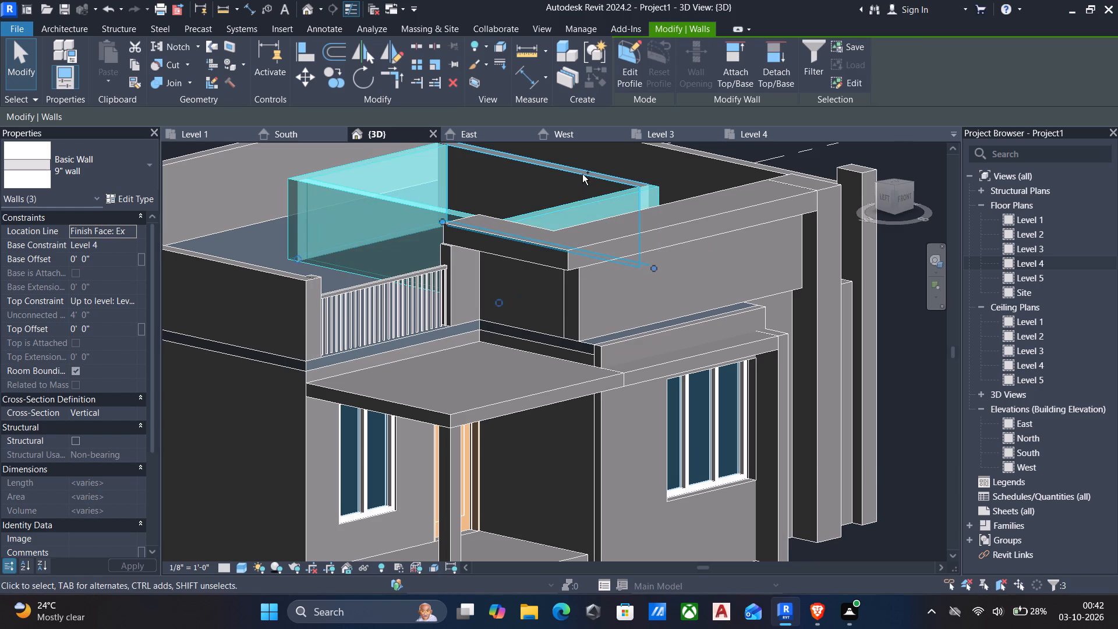
{"action": "left_click", "coordinate": [582, 174], "text": "ctrl"}
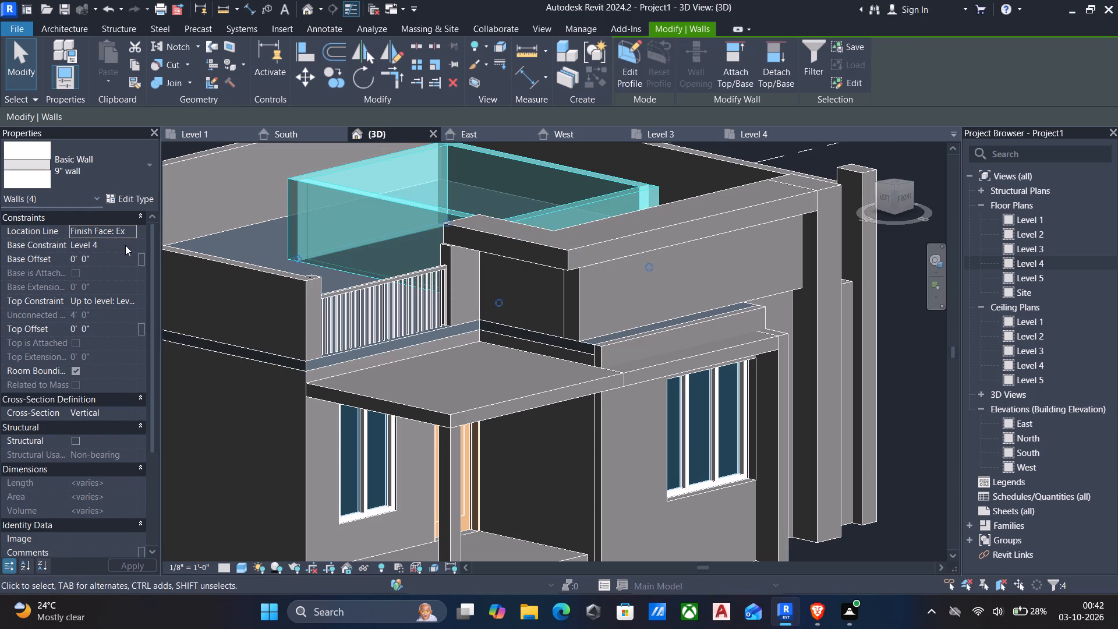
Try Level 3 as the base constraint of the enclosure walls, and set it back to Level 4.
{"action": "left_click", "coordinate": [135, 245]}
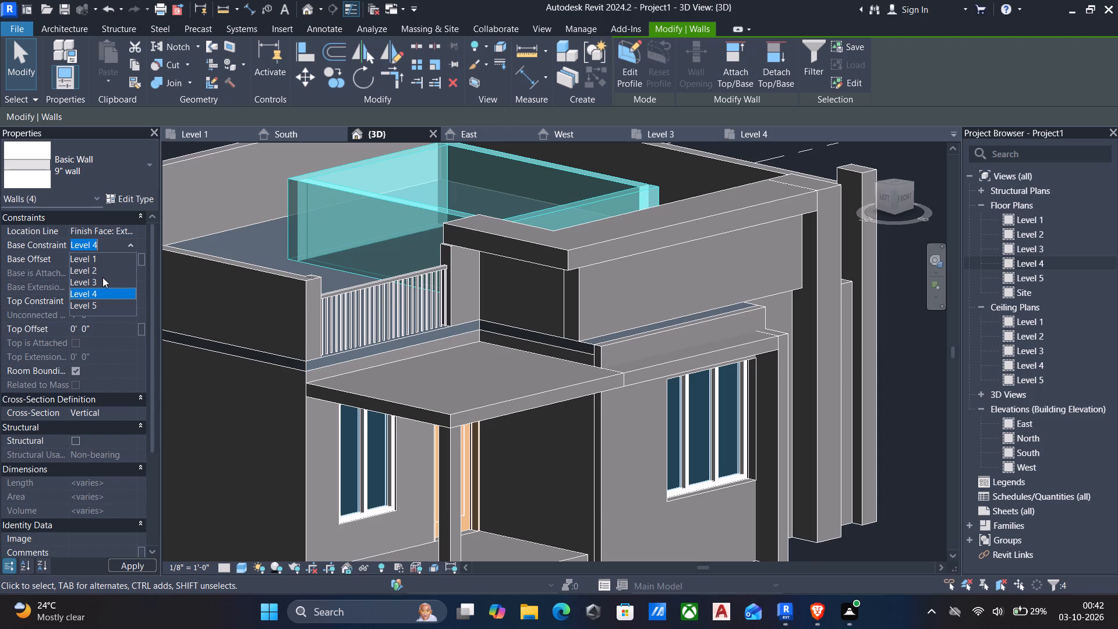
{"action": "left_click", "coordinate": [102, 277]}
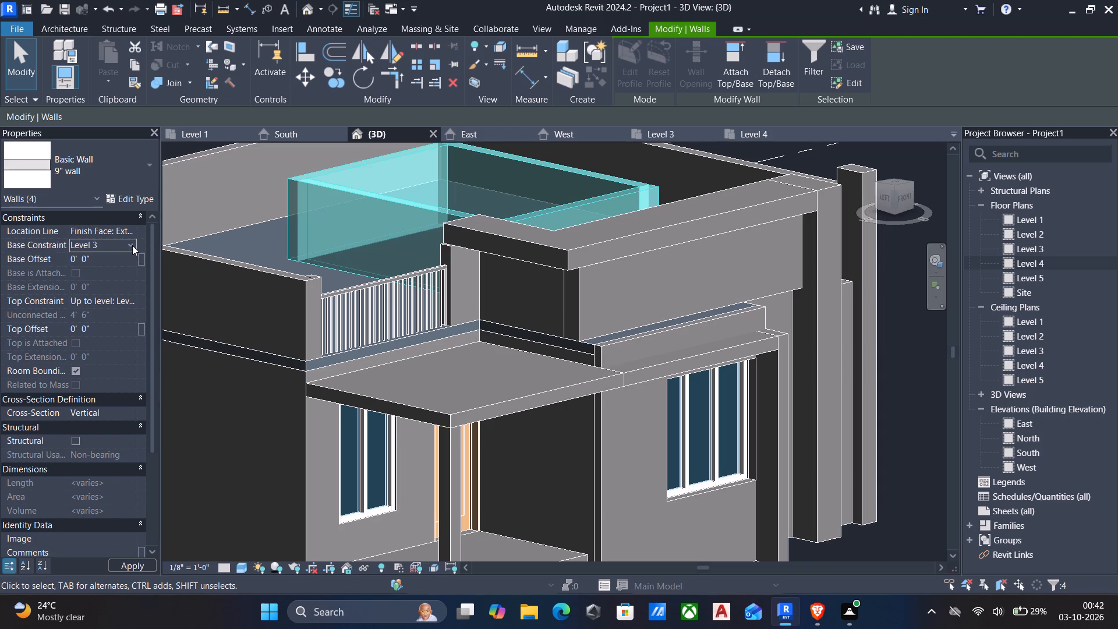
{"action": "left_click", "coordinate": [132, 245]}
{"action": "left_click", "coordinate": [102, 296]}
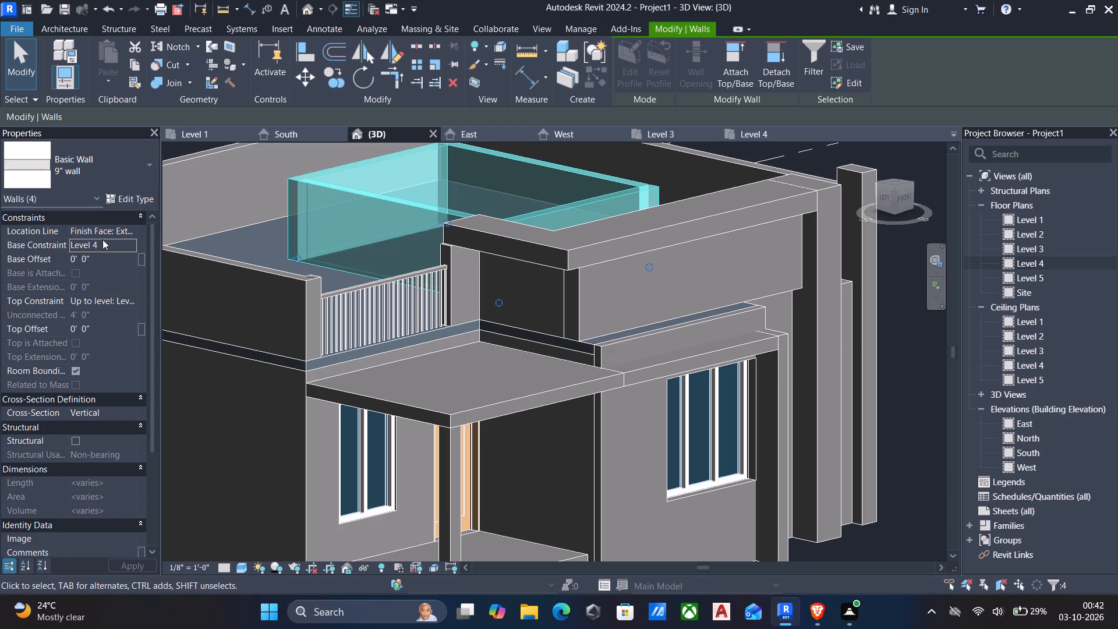
Set the four enclosure walls' top constraint to Unconnected with an unconnected height of 10'.
{"action": "left_click", "coordinate": [139, 303]}
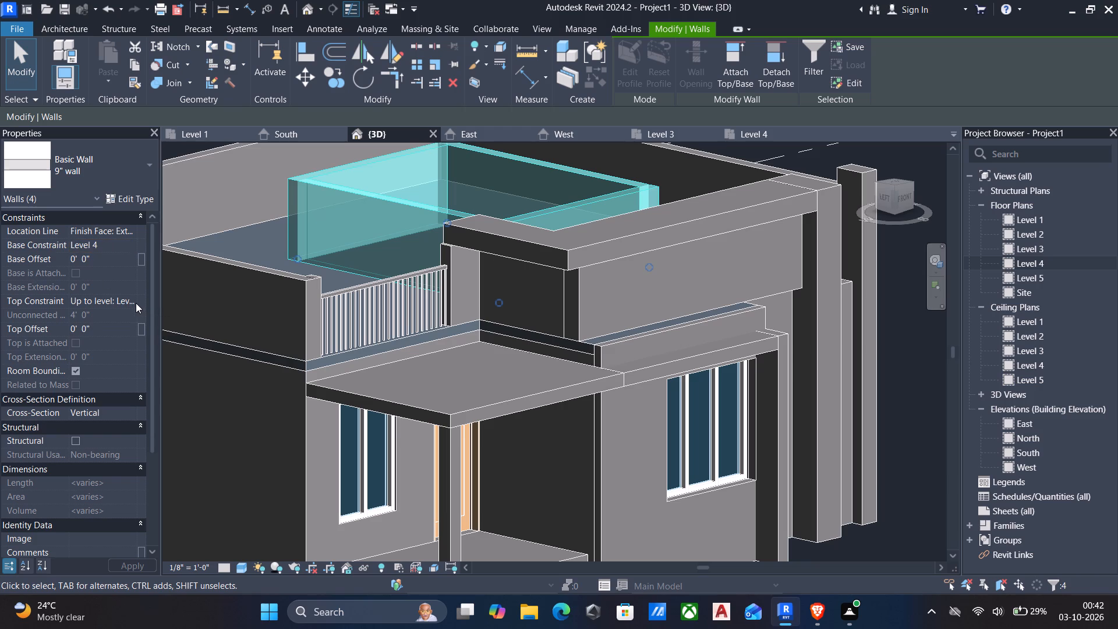
{"action": "left_click", "coordinate": [134, 303]}
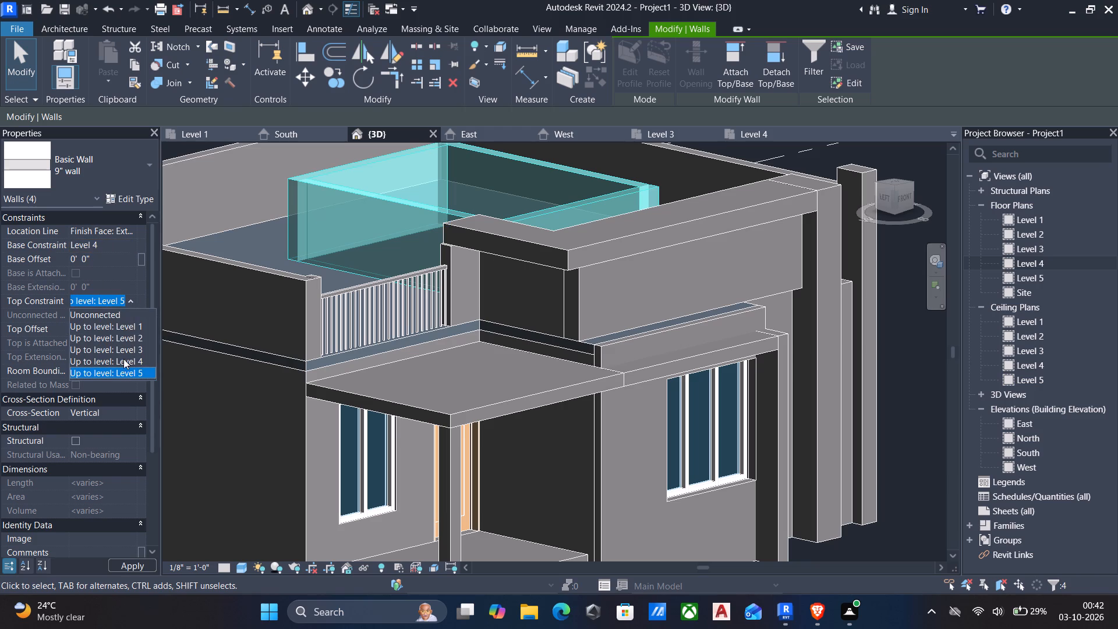
{"action": "left_click", "coordinate": [121, 317]}
{"action": "left_click", "coordinate": [113, 314]}
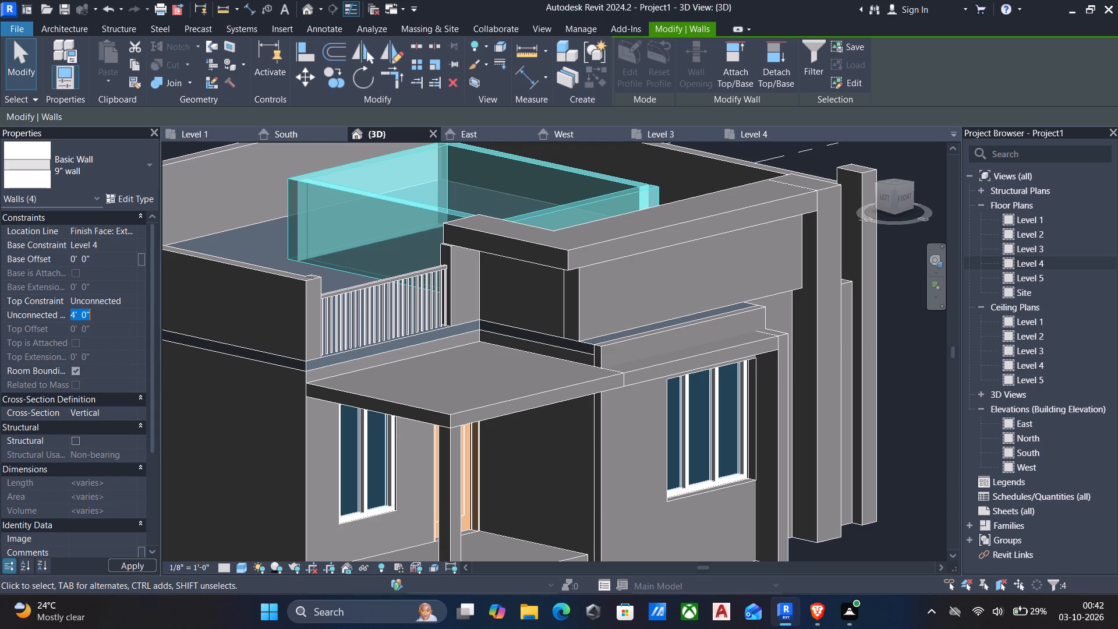
{"action": "type", "text": "10'"}
{"action": "key", "text": "Return"}
Set the four enclosure walls' unconnected height to 8'.
{"action": "scroll", "coordinate": [284, 306], "scroll_direction": "down", "scroll_amount": 5}
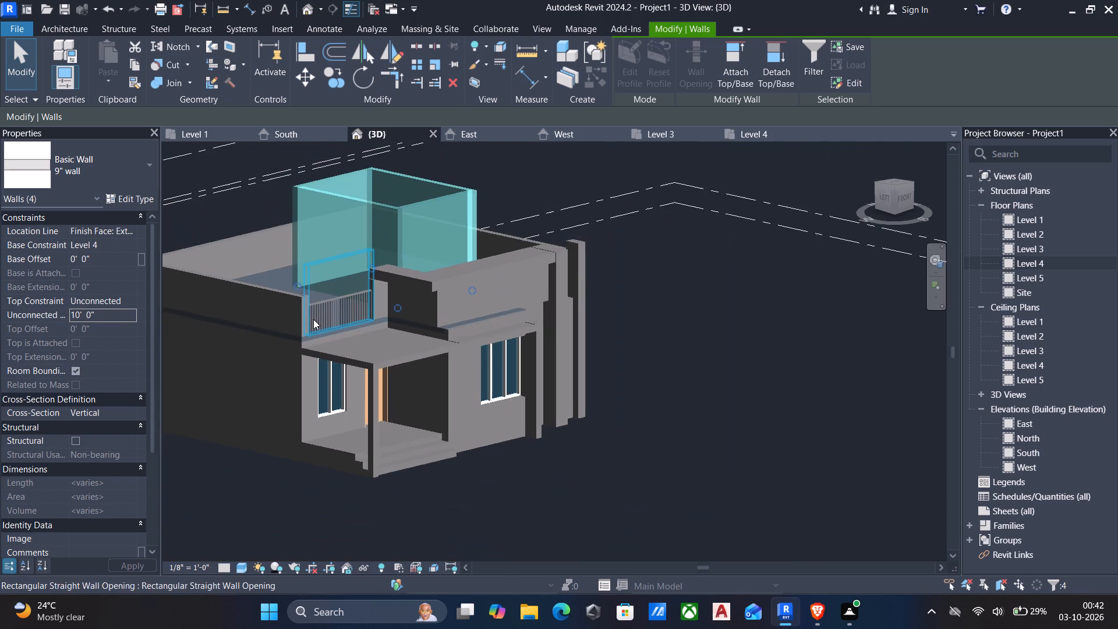
{"action": "left_click", "coordinate": [117, 312]}
{"action": "type", "text": "8'"}
{"action": "key", "text": "Return"}
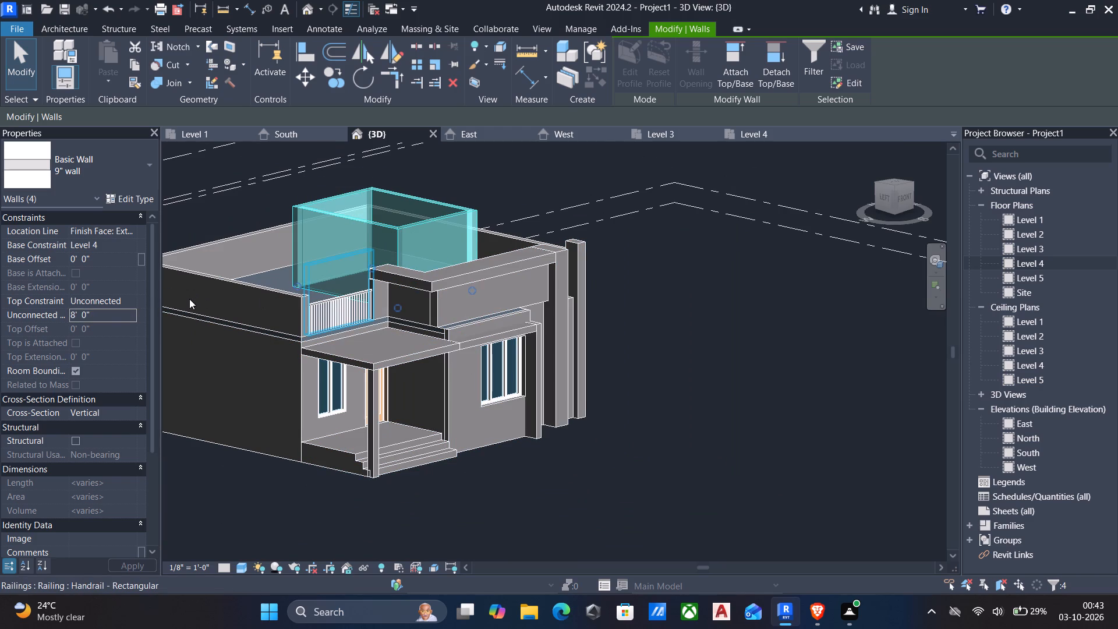
Examine the rooftop enclosure's height and proportions against the facade from the front and from angled 3D views.
{"action": "middle_click_drag", "start_coordinate": [209, 303], "coordinate": [97, 345], "text": "shift"}
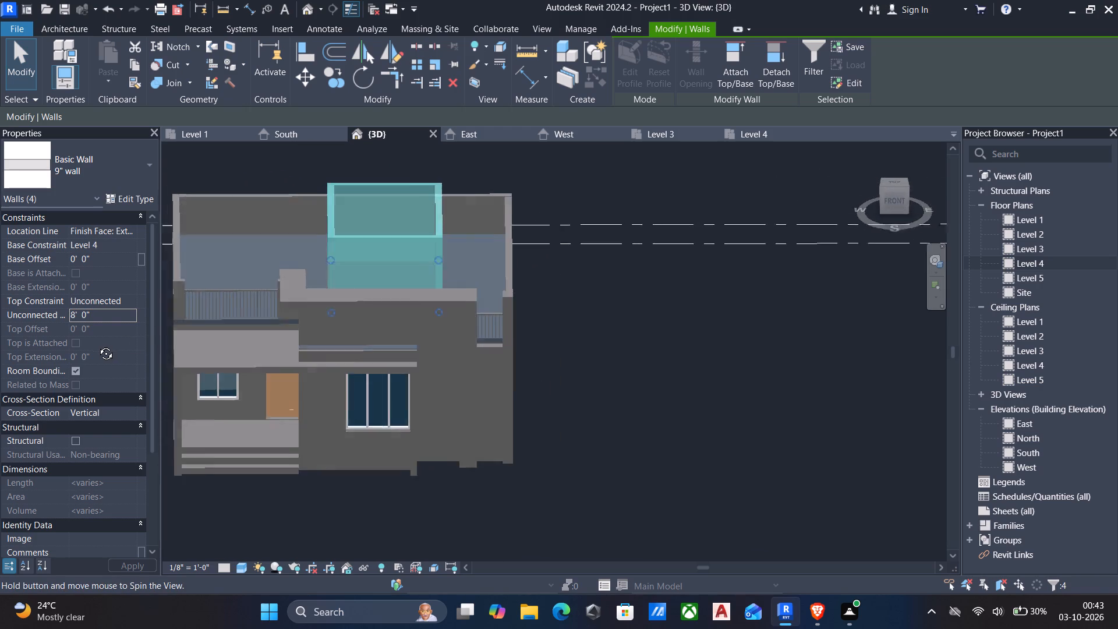
{"action": "middle_click_drag", "start_coordinate": [97, 345], "coordinate": [102, 233], "text": "shift"}
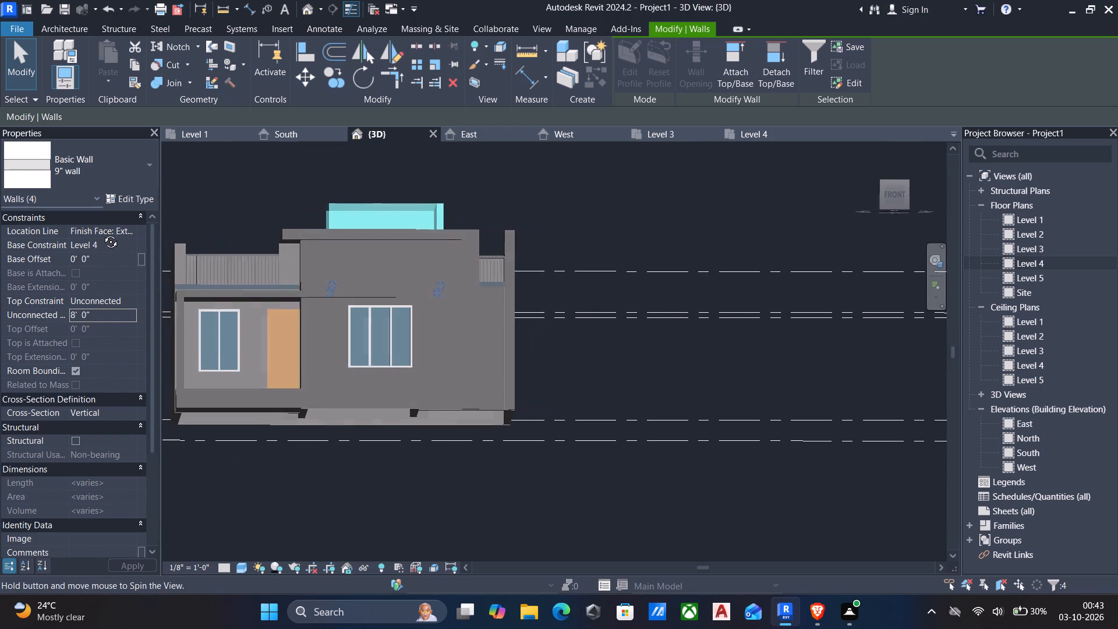
{"action": "middle_click_drag", "start_coordinate": [102, 233], "coordinate": [101, 233], "text": "shift"}
{"action": "scroll", "coordinate": [101, 233], "scroll_direction": "up", "scroll_amount": 1, "text": "shift"}
{"action": "key", "text": "Escape"}
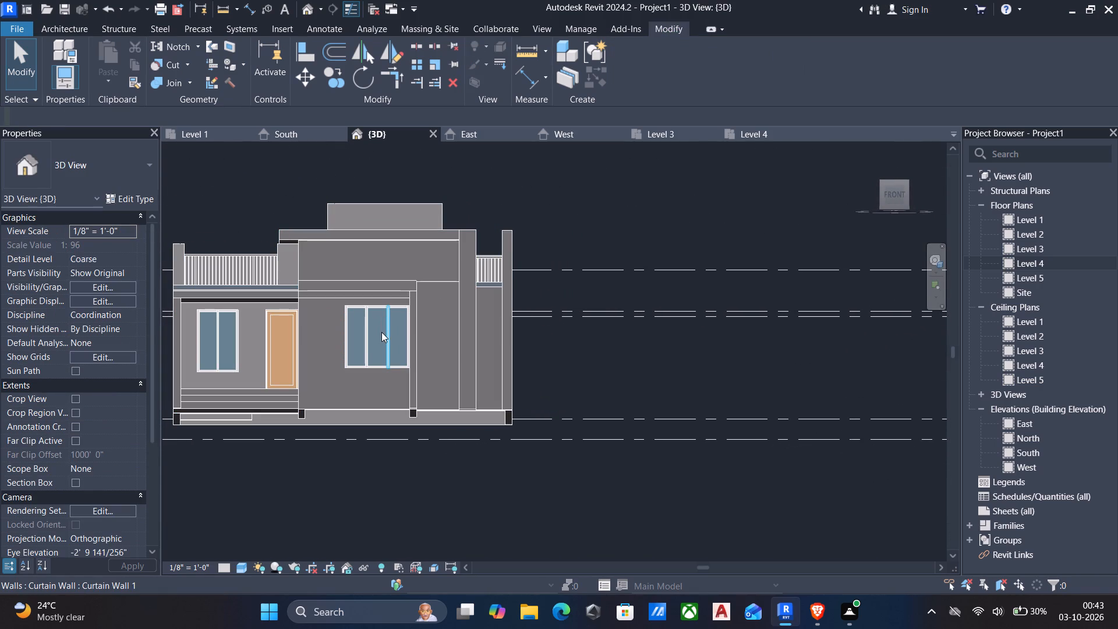
{"action": "middle_click_drag", "start_coordinate": [381, 334], "coordinate": [366, 368], "text": "shift"}
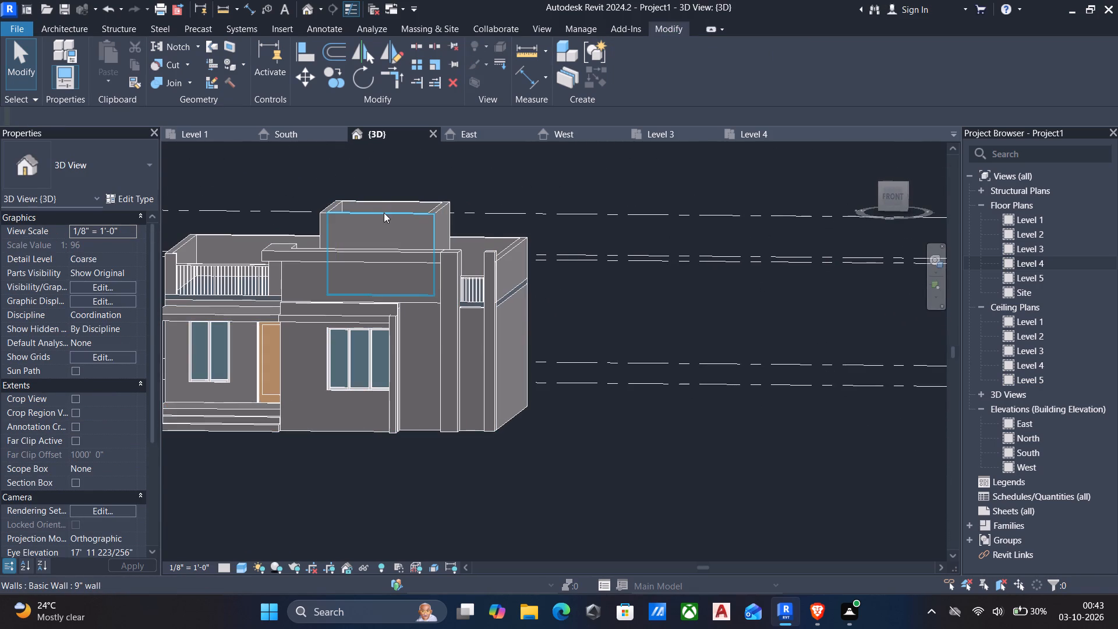
{"action": "left_click", "coordinate": [384, 213]}
{"action": "middle_click_drag", "start_coordinate": [326, 320], "coordinate": [413, 342], "text": "shift"}
{"action": "key", "text": "Escape"}
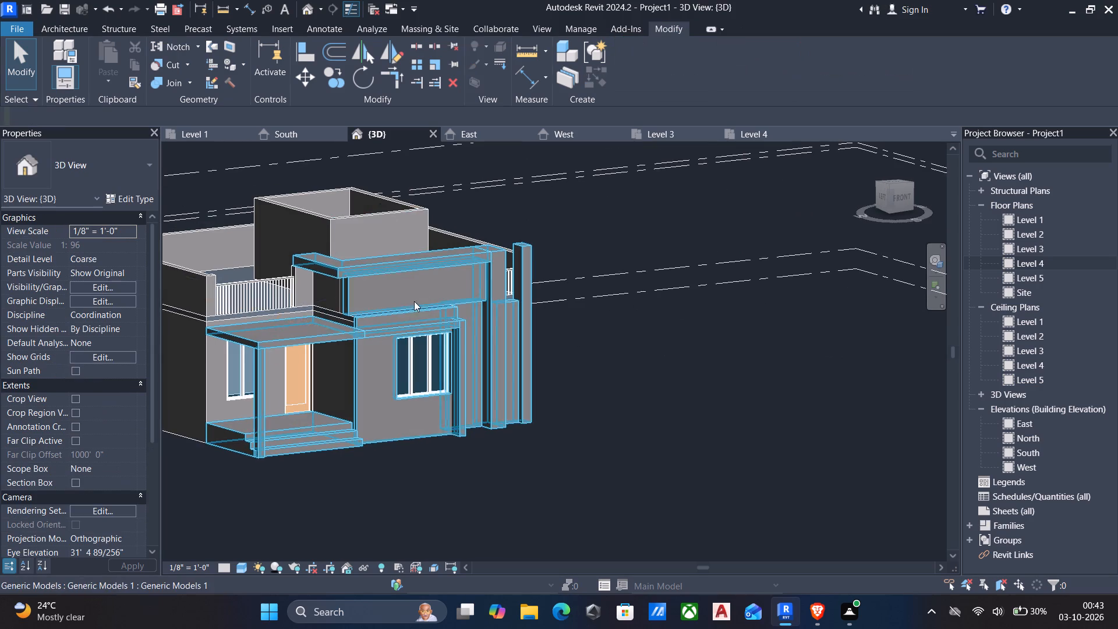
{"action": "middle_click_drag", "start_coordinate": [415, 288], "coordinate": [486, 335]}
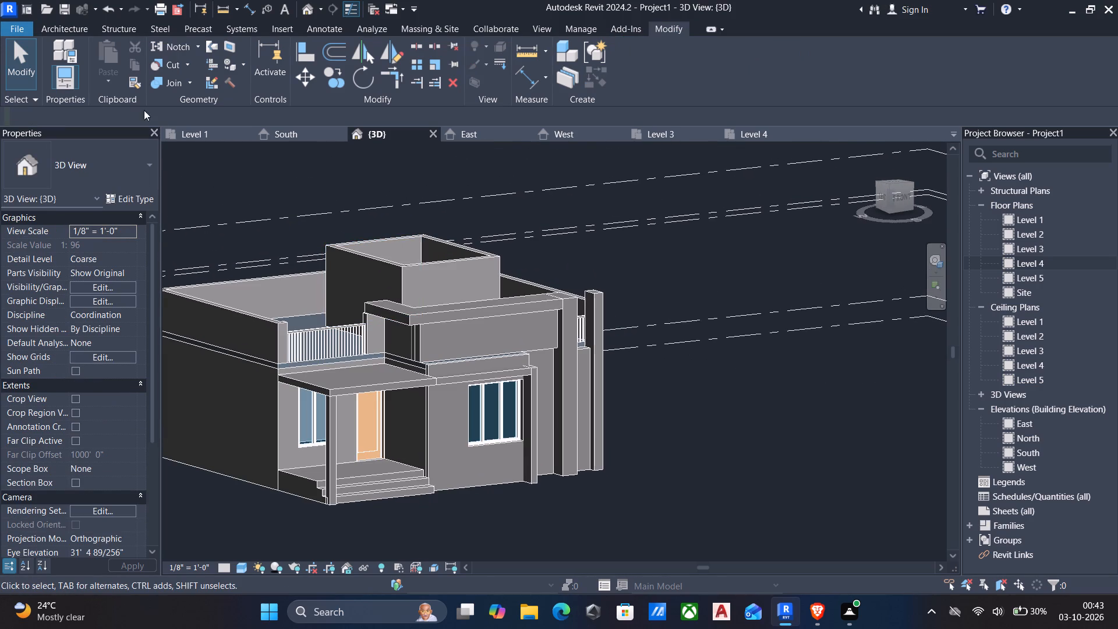
Open the in-place facade model for editing and start an extrusion with its work plane on the top face of the enclosure's east wall.
{"action": "left_click", "coordinate": [465, 320]}
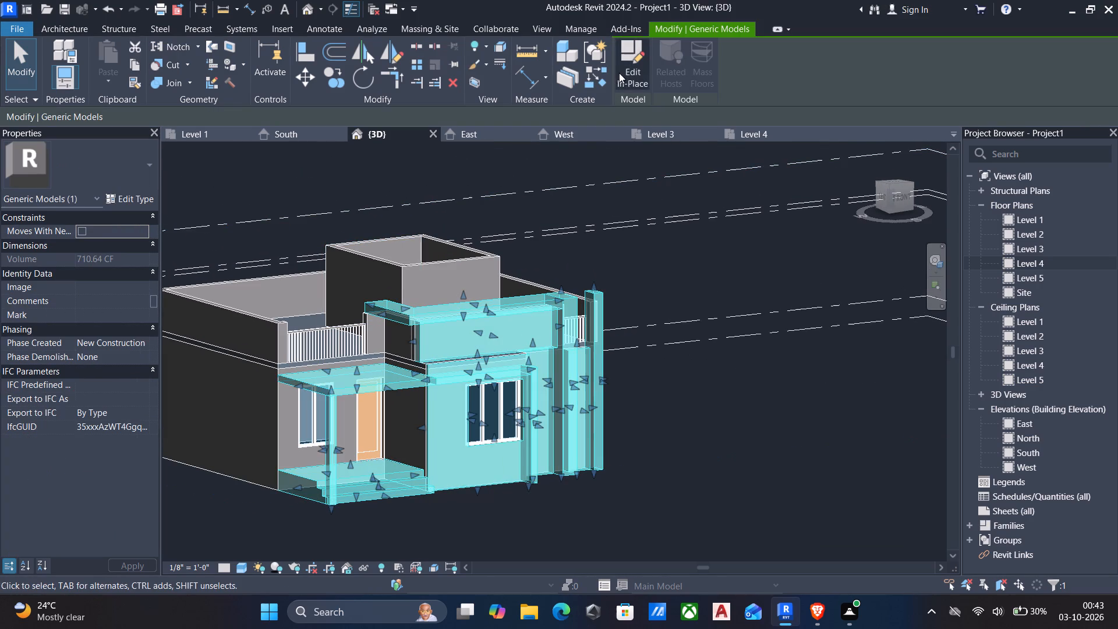
{"action": "left_click", "coordinate": [620, 72]}
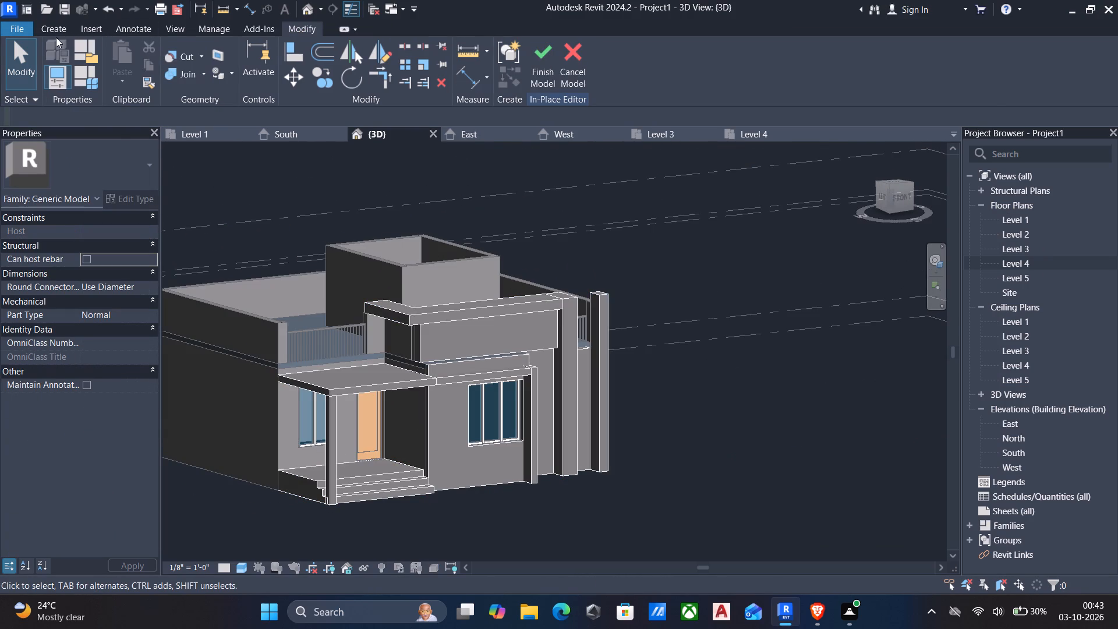
{"action": "left_click", "coordinate": [49, 26]}
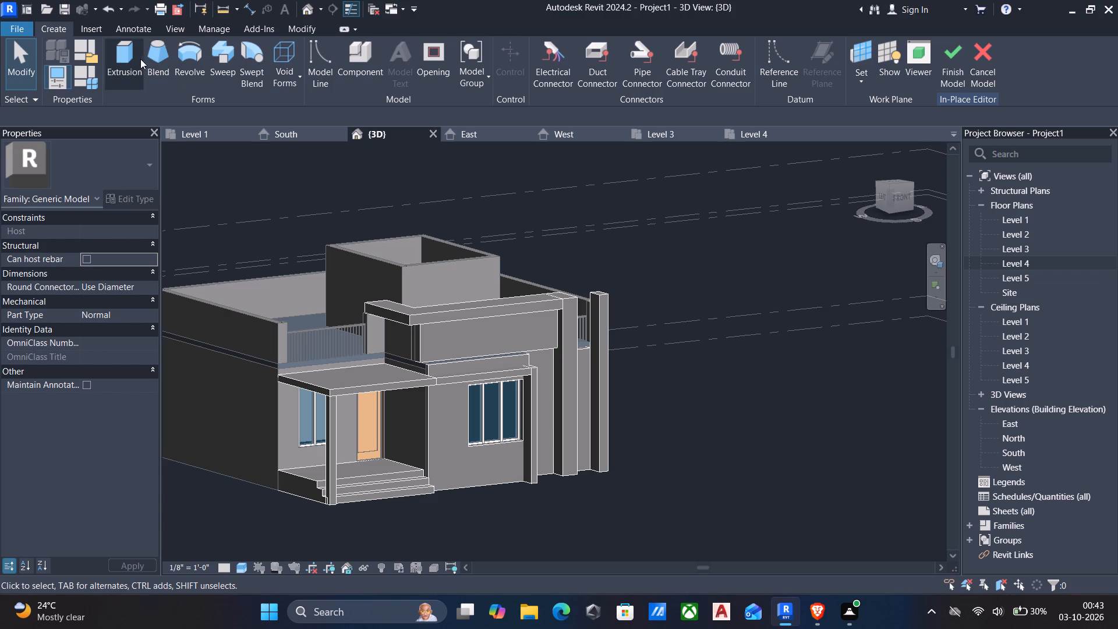
{"action": "left_click", "coordinate": [127, 58]}
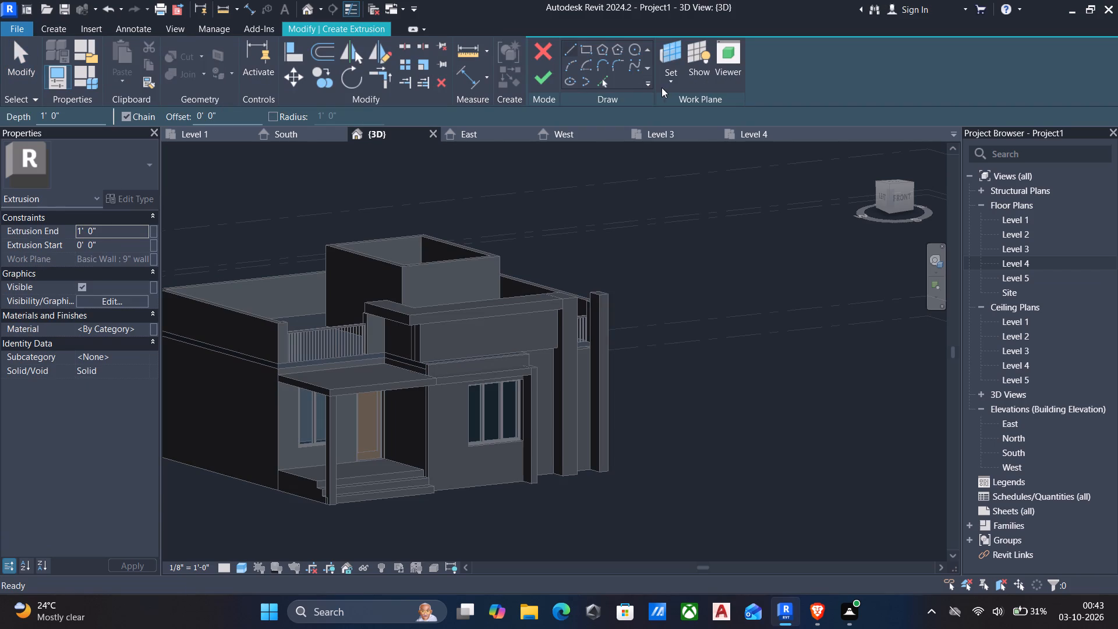
{"action": "left_click", "coordinate": [666, 86]}
{"action": "left_click", "coordinate": [690, 136]}
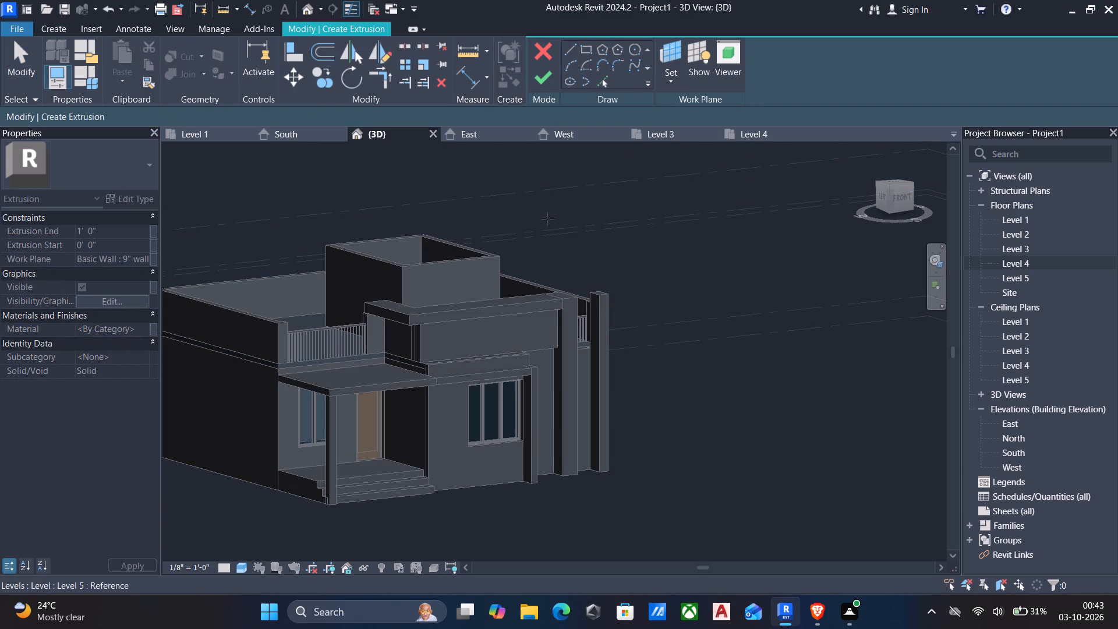
{"action": "scroll", "coordinate": [459, 249], "scroll_direction": "up", "scroll_amount": 5}
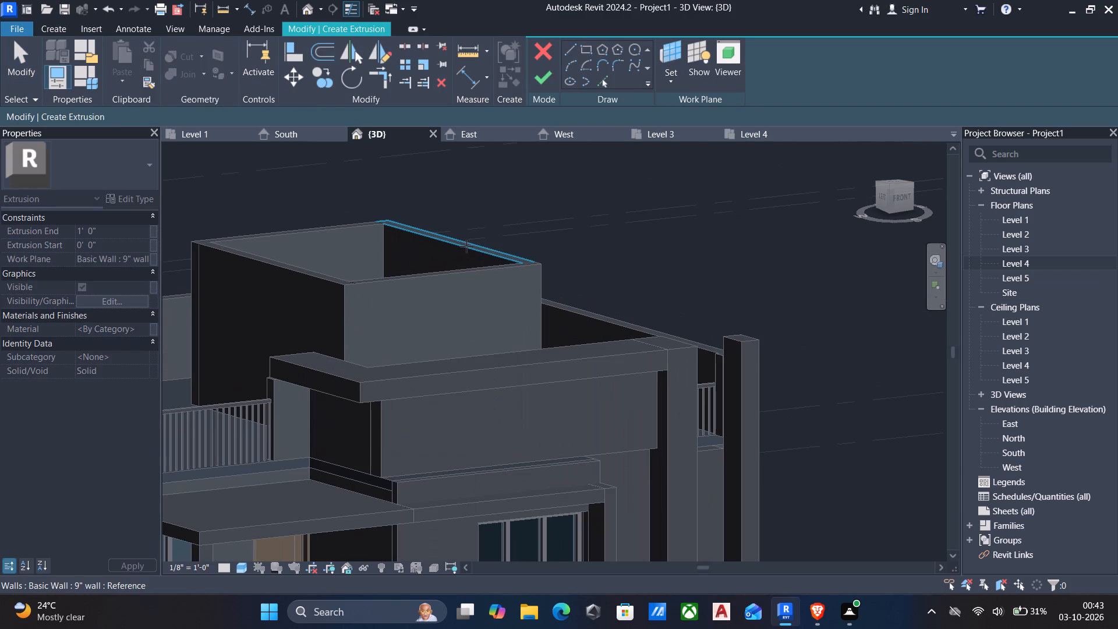
{"action": "left_click", "coordinate": [466, 246]}
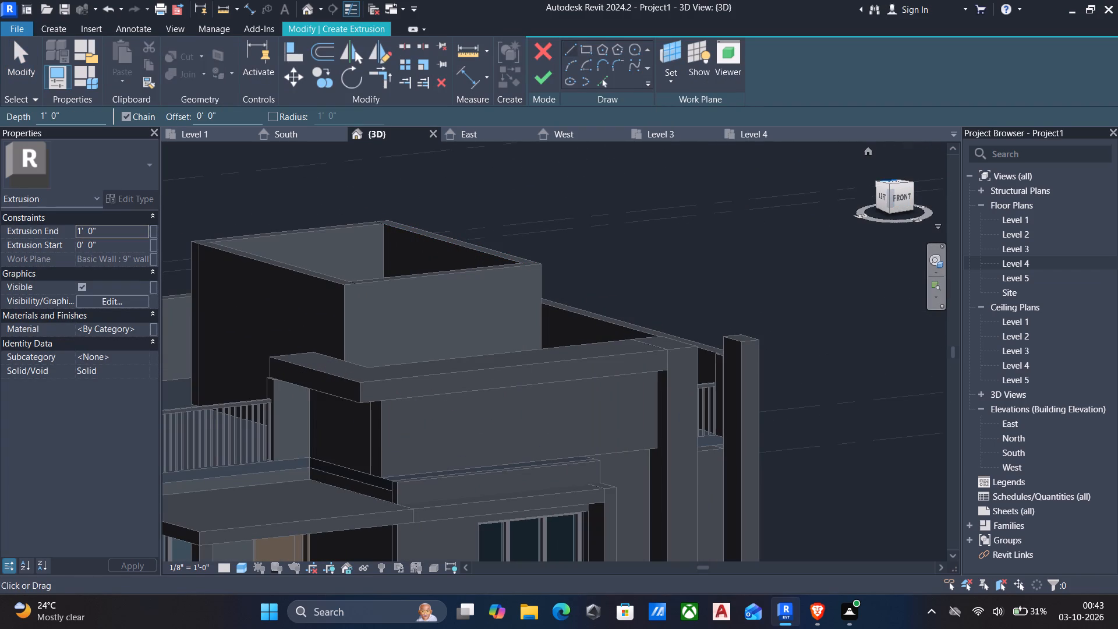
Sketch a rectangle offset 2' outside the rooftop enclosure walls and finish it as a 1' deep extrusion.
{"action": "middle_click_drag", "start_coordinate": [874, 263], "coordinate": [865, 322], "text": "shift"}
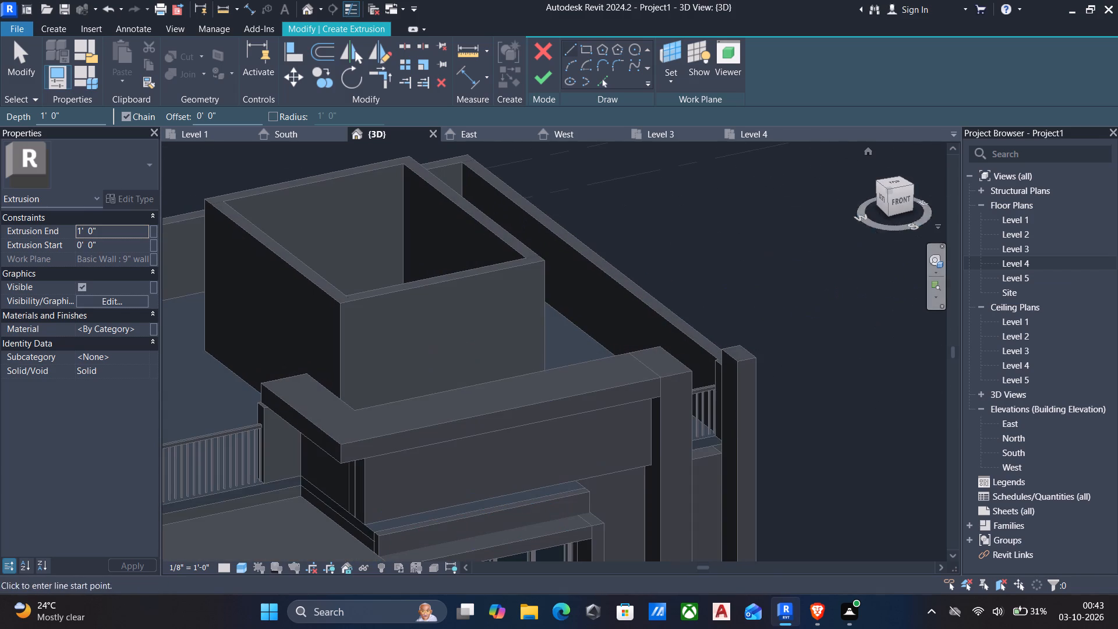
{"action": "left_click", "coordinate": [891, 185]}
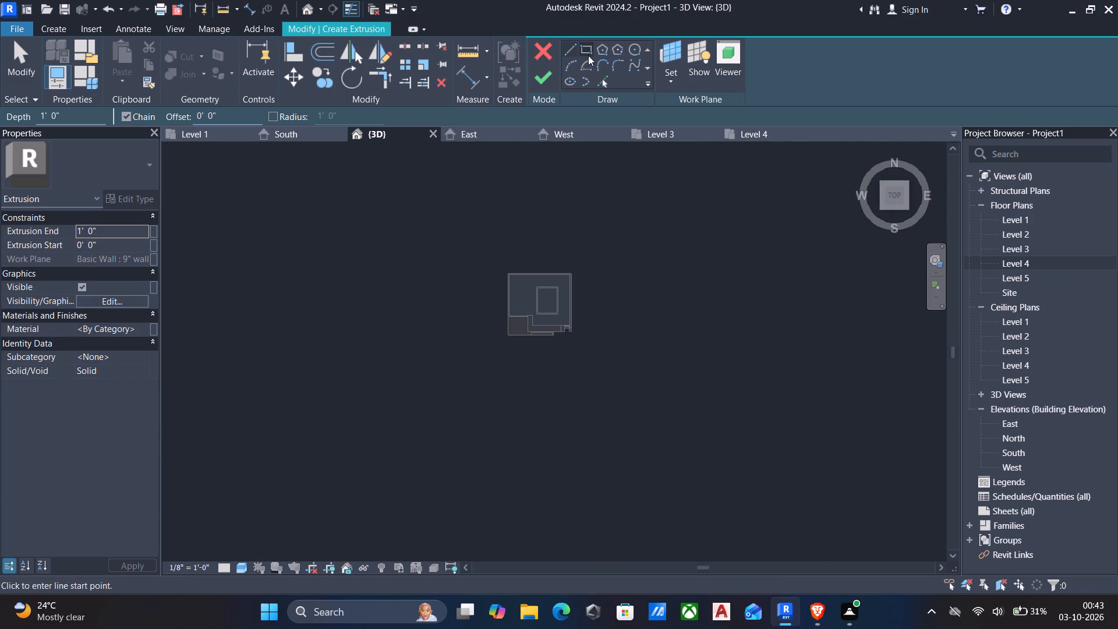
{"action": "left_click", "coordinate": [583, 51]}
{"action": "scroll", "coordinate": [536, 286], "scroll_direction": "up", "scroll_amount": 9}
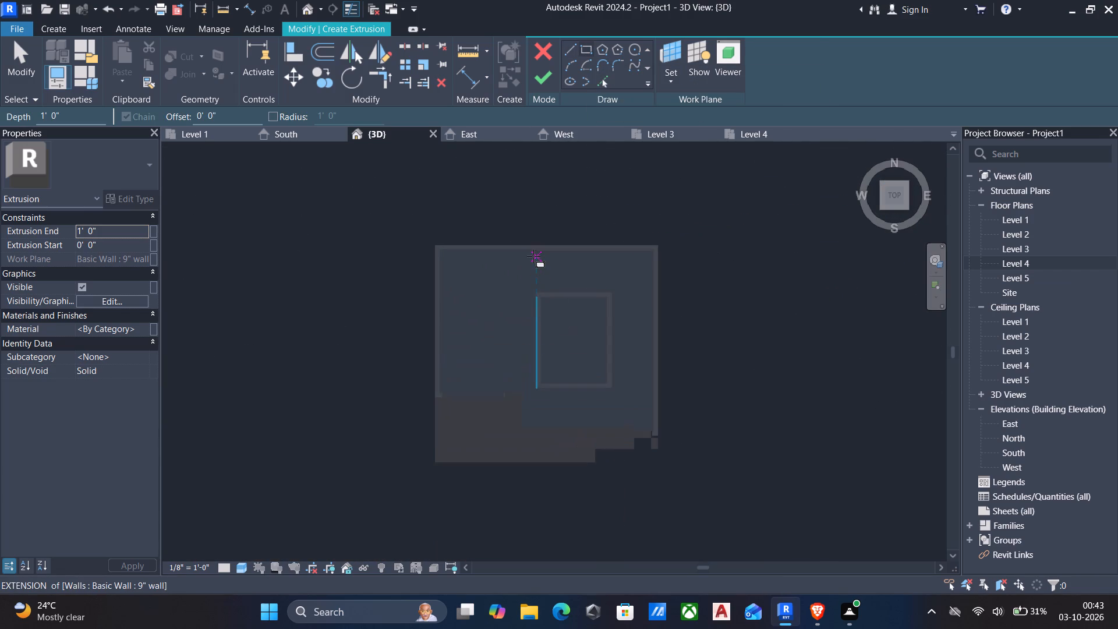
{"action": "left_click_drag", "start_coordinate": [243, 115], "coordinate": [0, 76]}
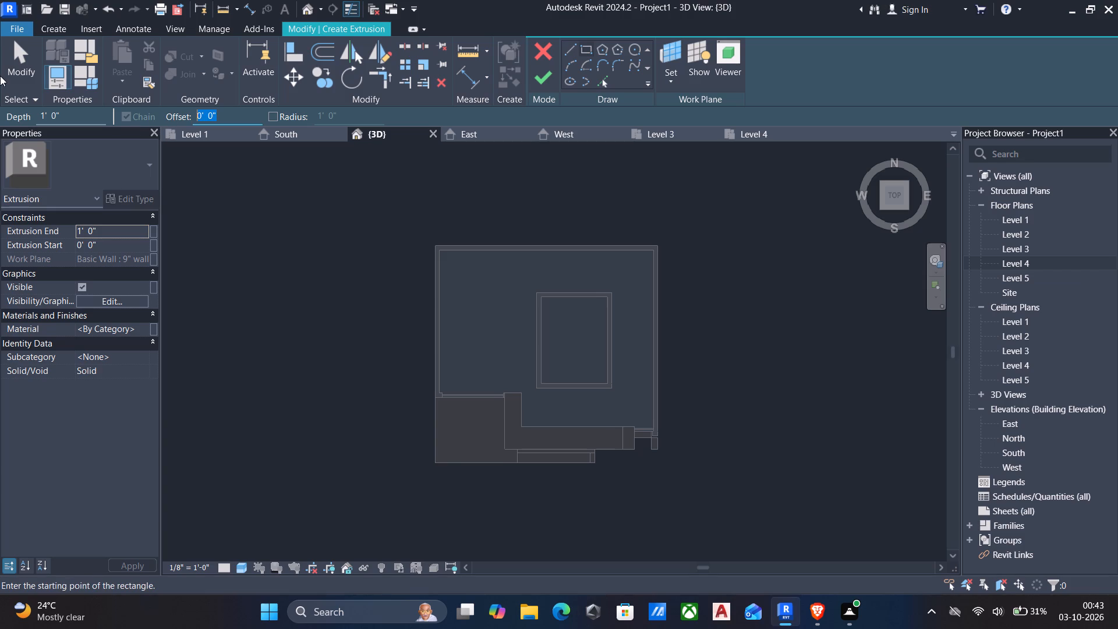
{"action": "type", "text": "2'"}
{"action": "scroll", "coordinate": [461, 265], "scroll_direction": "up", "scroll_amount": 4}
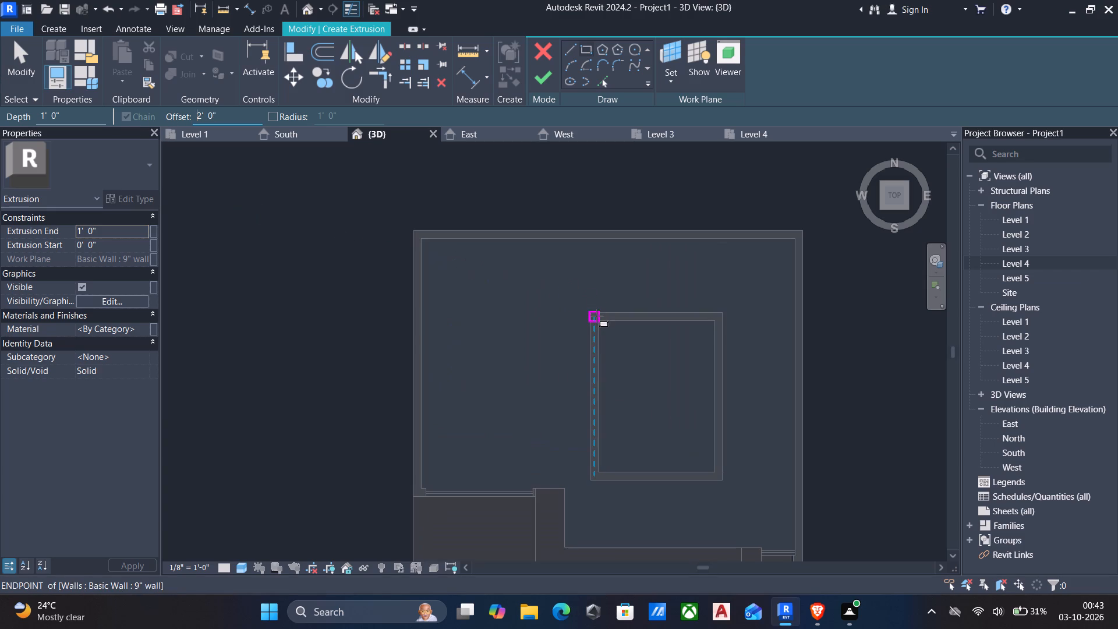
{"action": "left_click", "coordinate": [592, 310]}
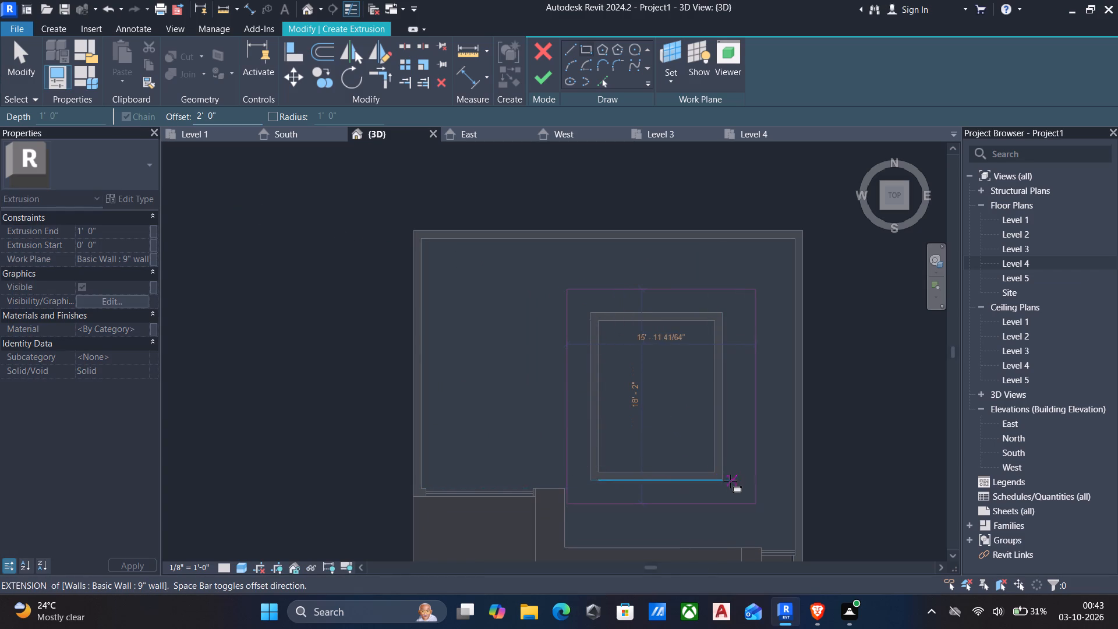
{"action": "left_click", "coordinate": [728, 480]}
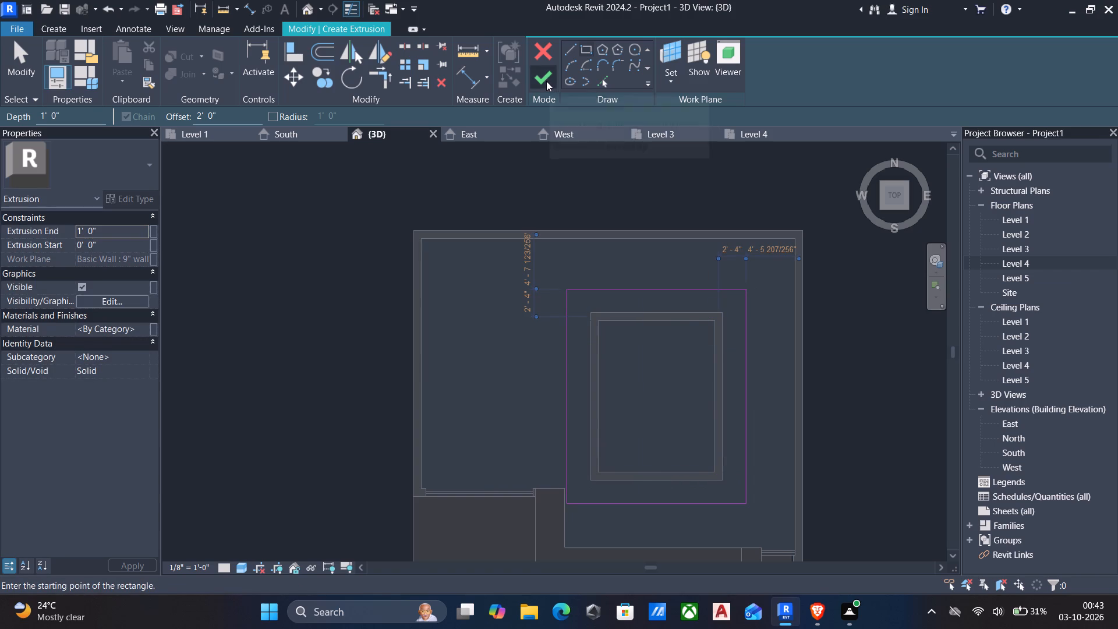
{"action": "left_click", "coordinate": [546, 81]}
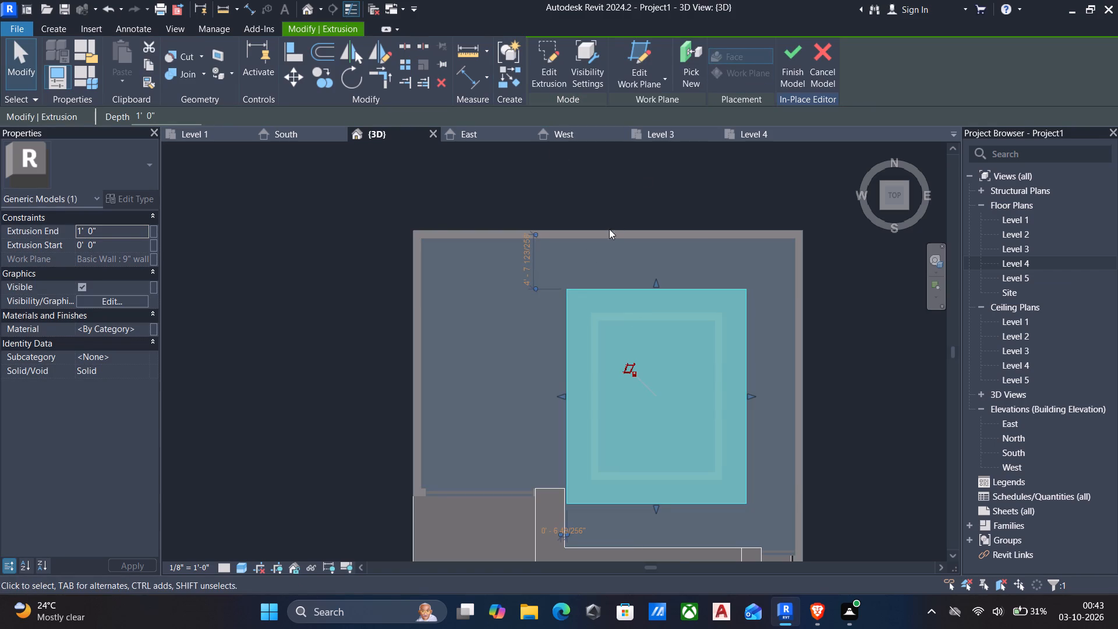
Examine the extruded slab over the rooftop enclosure from the front and from angled 3D views.
{"action": "scroll", "coordinate": [605, 238], "scroll_direction": "down", "scroll_amount": 3}
{"action": "scroll", "coordinate": [342, 284], "scroll_direction": "down", "scroll_amount": 2}
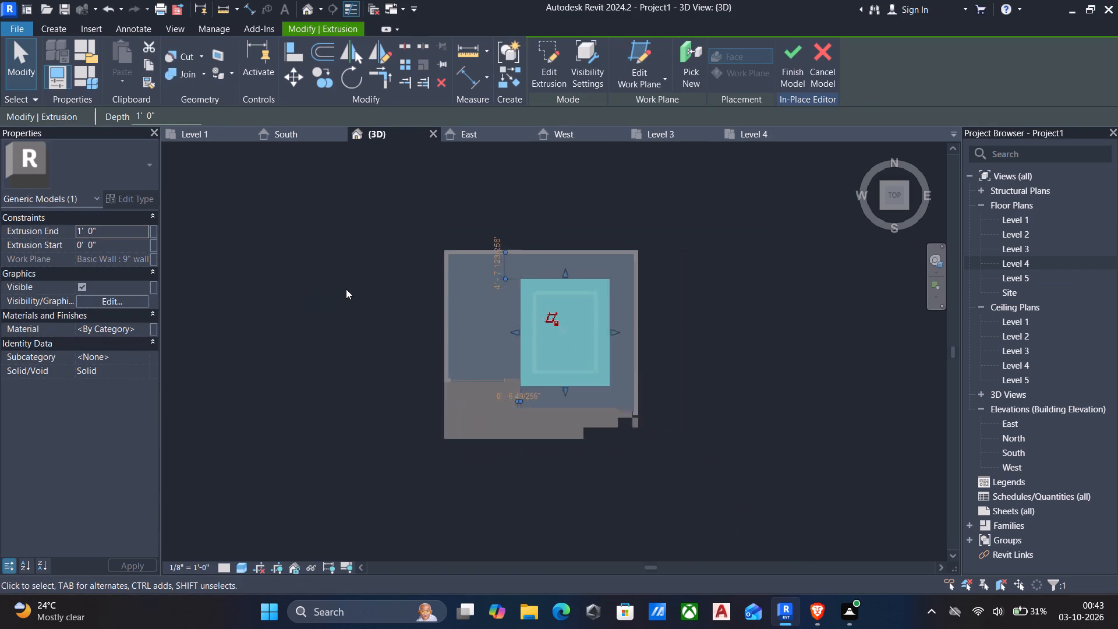
{"action": "scroll", "coordinate": [346, 289], "scroll_direction": "down", "scroll_amount": 2}
{"action": "middle_click_drag", "start_coordinate": [365, 317], "coordinate": [504, 144], "text": "shift"}
{"action": "scroll", "coordinate": [504, 143], "scroll_direction": "down", "scroll_amount": 1, "text": "shift"}
{"action": "middle_click_drag", "start_coordinate": [504, 348], "coordinate": [491, 130], "text": "shift"}
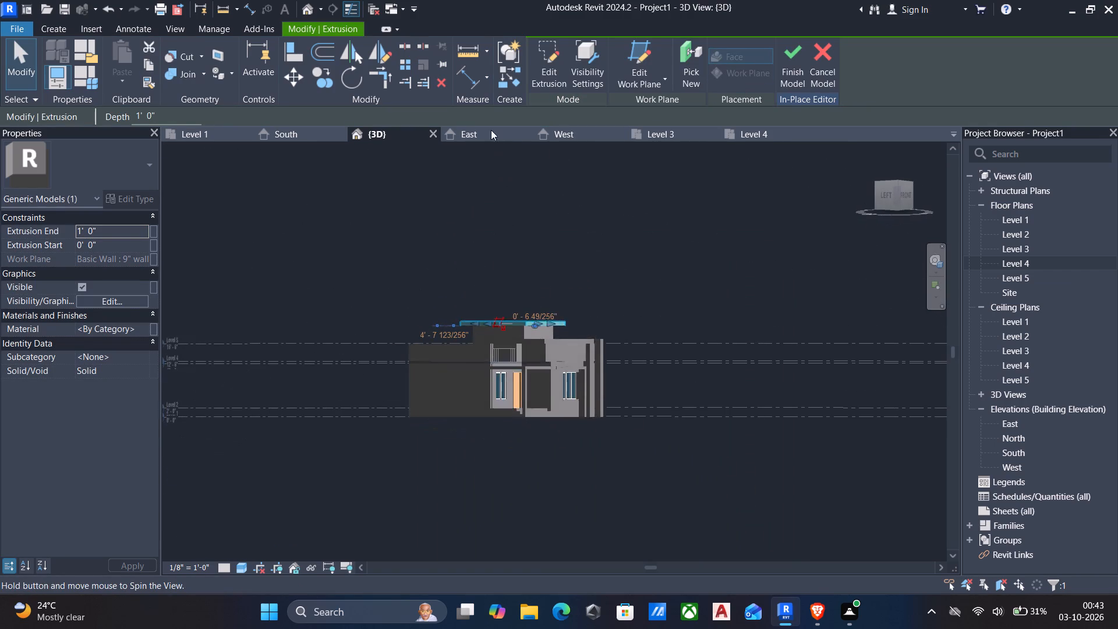
{"action": "key", "text": "Escape"}
{"action": "middle_click_drag", "start_coordinate": [635, 487], "coordinate": [554, 515], "text": "shift"}
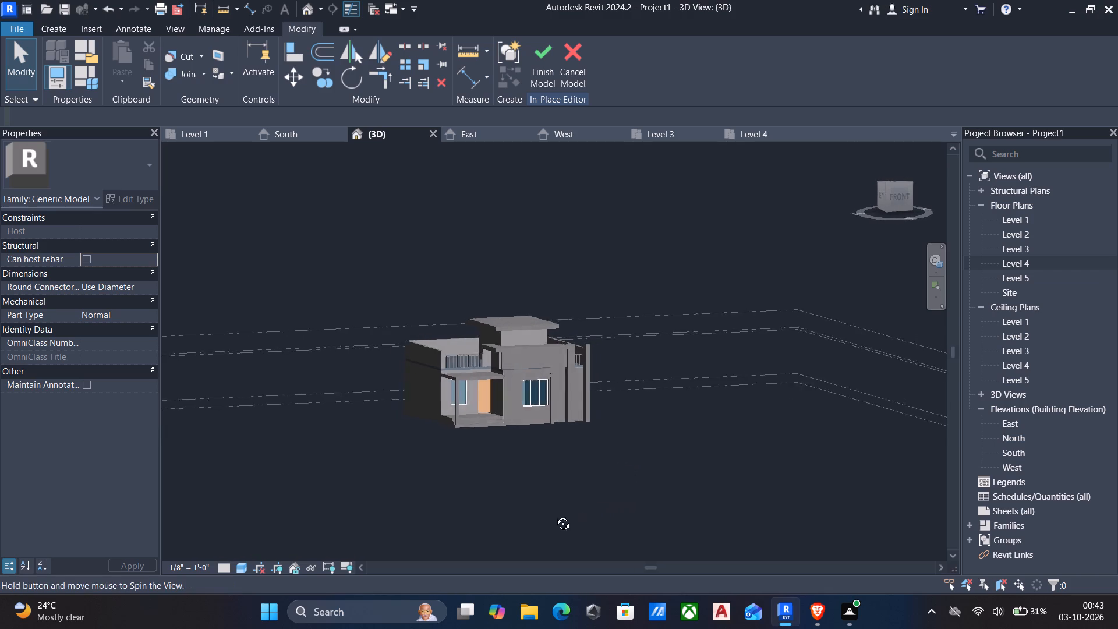
{"action": "middle_click_drag", "start_coordinate": [554, 515], "coordinate": [551, 515], "text": "shift"}
{"action": "scroll", "coordinate": [487, 467], "scroll_direction": "up", "scroll_amount": 2}
{"action": "middle_click_drag", "start_coordinate": [481, 467], "coordinate": [535, 453]}
{"action": "key", "text": "Escape"}
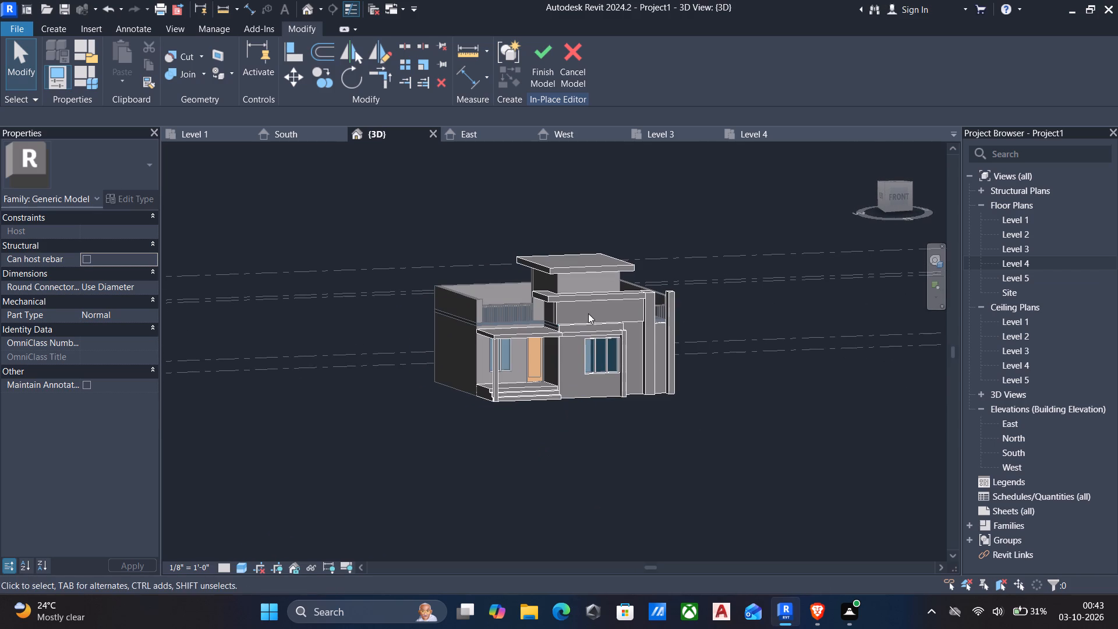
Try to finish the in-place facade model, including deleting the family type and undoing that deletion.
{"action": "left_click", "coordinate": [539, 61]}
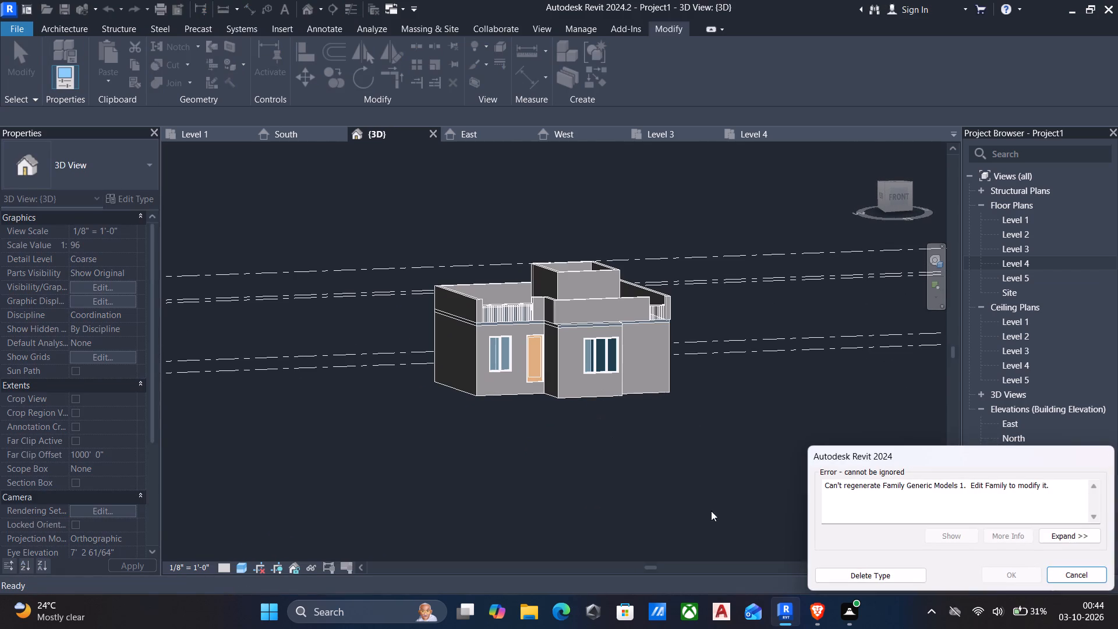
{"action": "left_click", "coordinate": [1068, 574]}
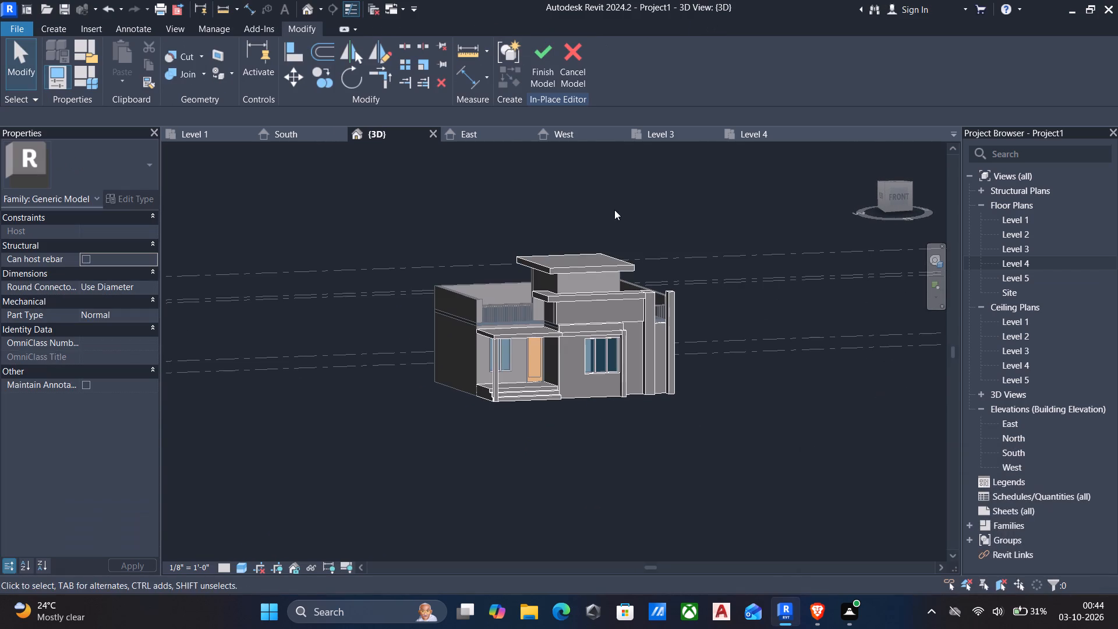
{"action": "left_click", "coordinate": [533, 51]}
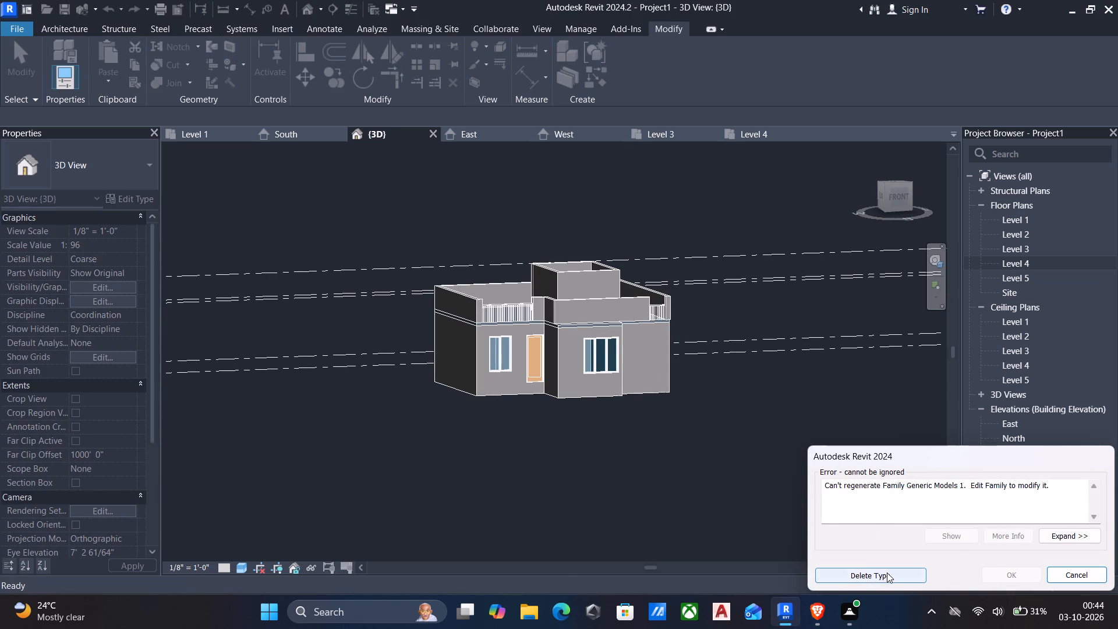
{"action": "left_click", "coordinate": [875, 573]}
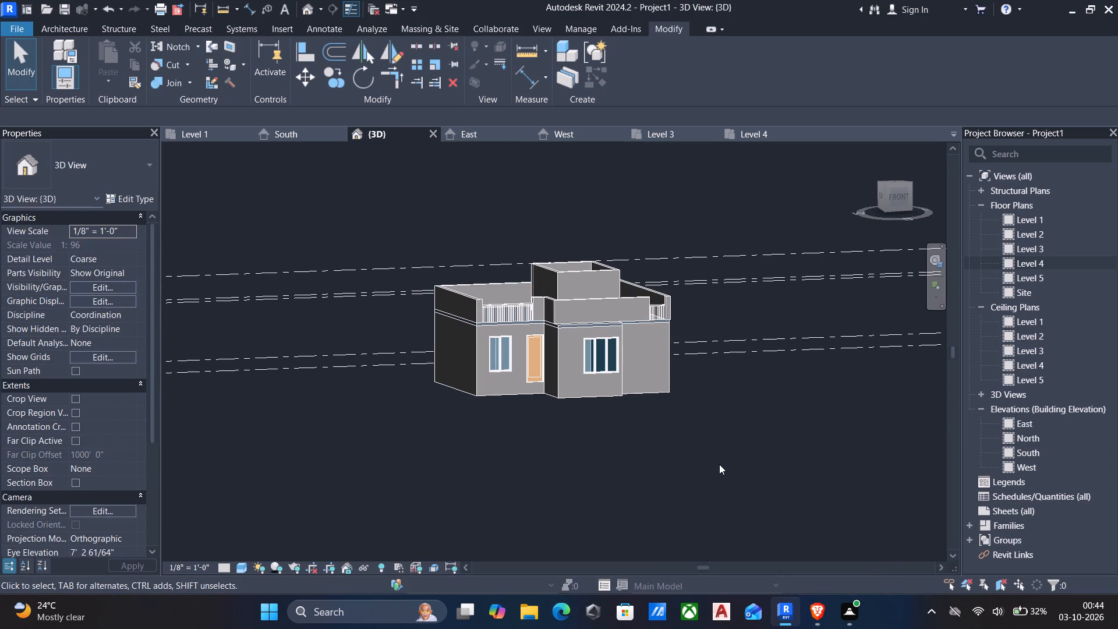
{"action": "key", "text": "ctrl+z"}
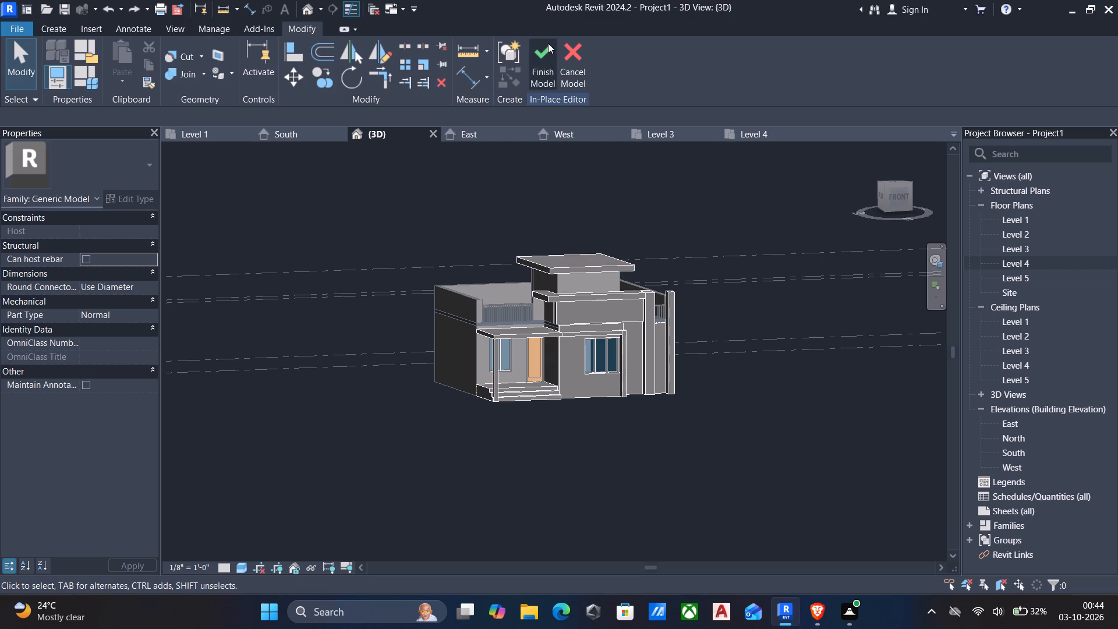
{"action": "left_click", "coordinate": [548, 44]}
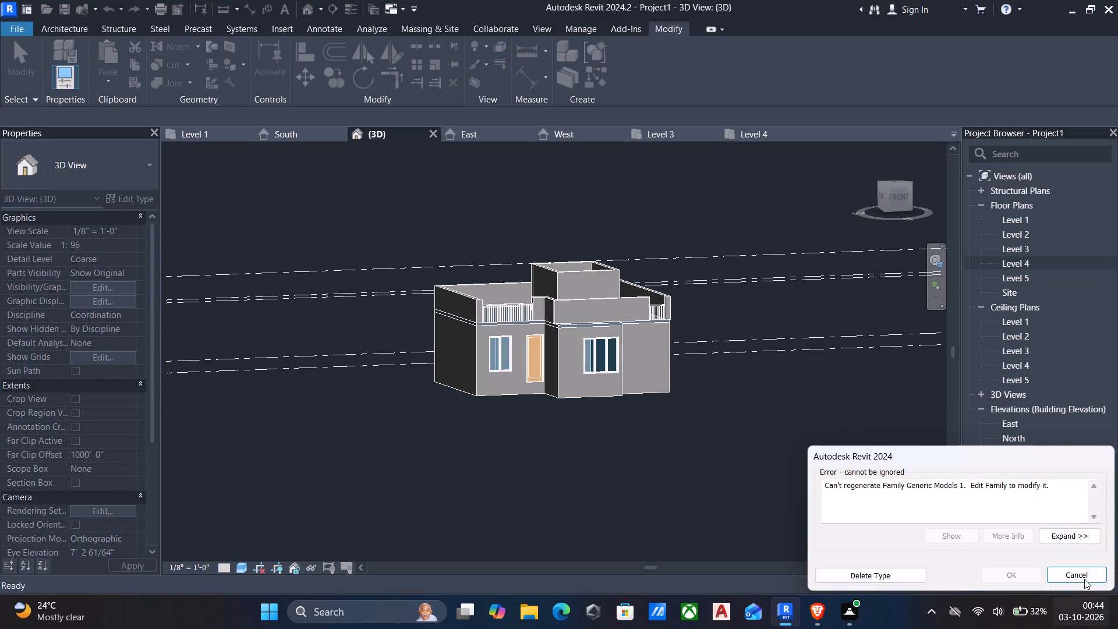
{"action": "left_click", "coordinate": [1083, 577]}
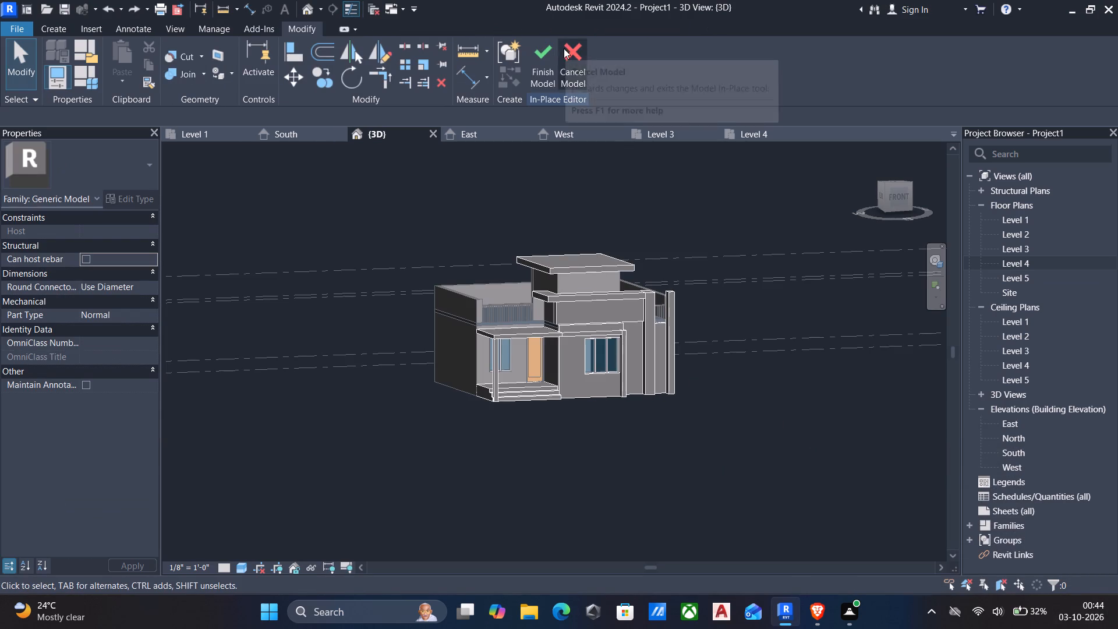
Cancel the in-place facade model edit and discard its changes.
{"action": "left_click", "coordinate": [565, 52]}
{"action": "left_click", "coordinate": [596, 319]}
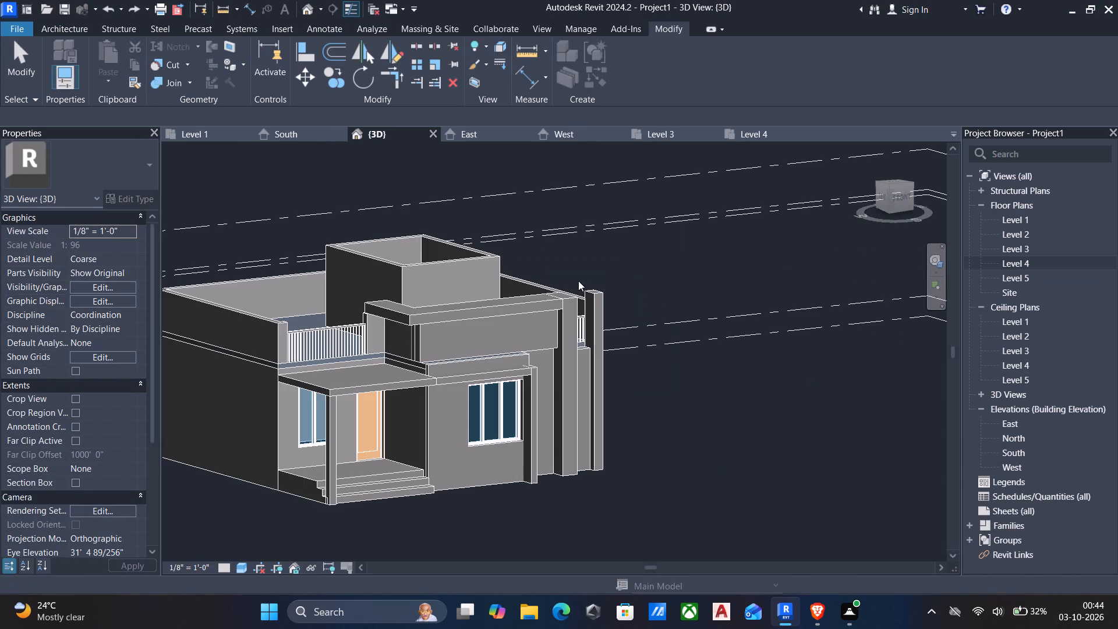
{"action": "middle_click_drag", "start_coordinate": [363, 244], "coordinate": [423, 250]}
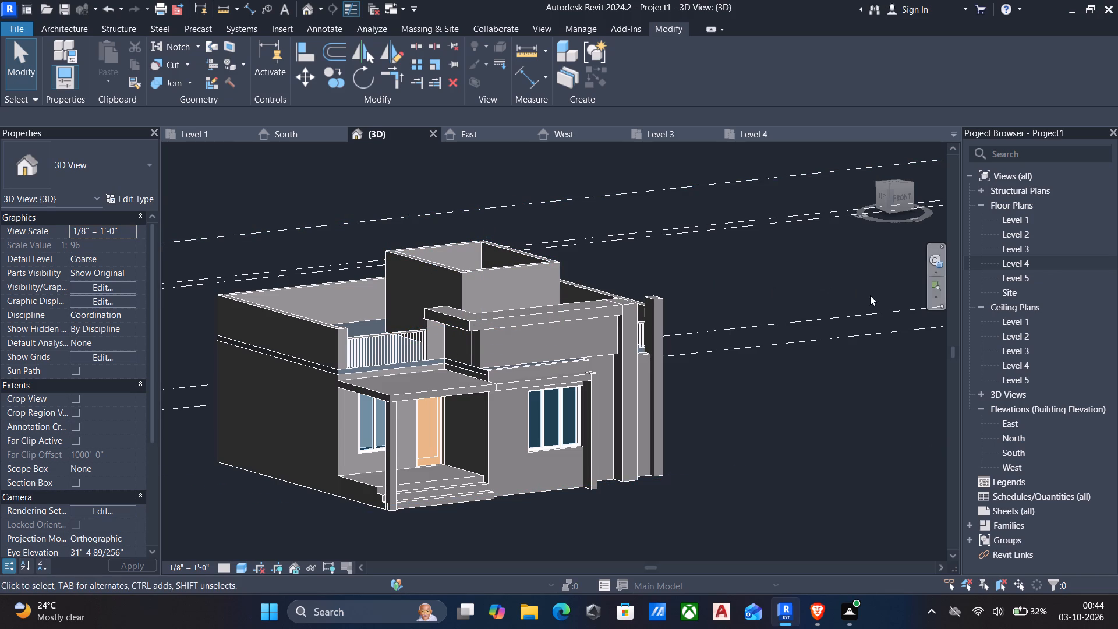
On the Level 5 floor plan, start a footprint roof and sketch a rectangular boundary offset 2' outside the enclosure walls.
{"action": "double_click", "coordinate": [1025, 282]}
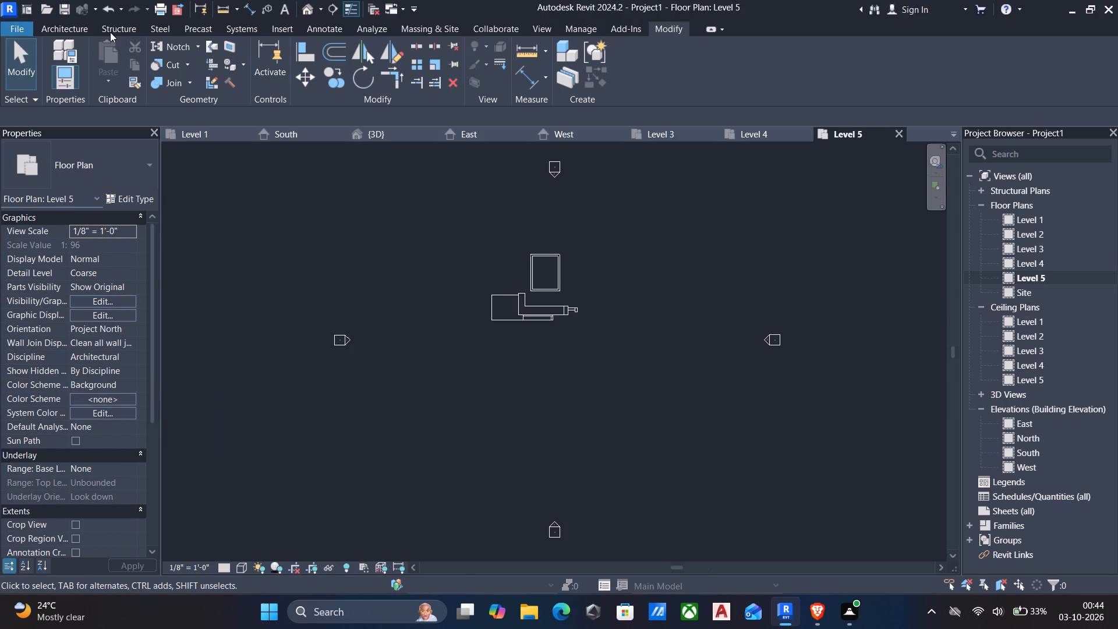
{"action": "left_click", "coordinate": [71, 23]}
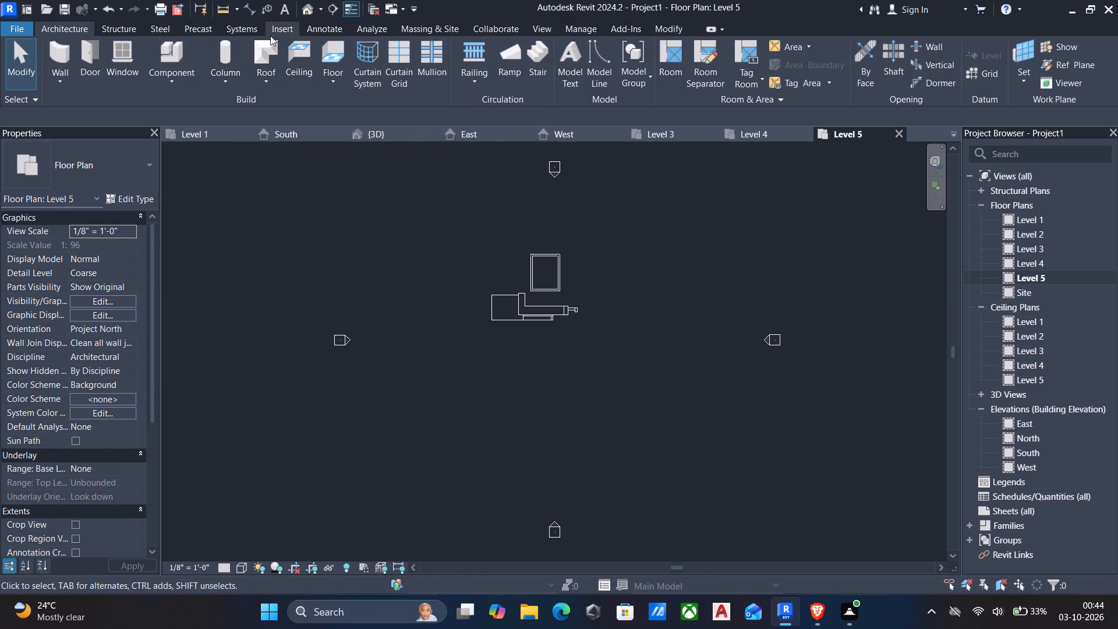
{"action": "left_click_drag", "start_coordinate": [270, 36], "coordinate": [270, 41]}
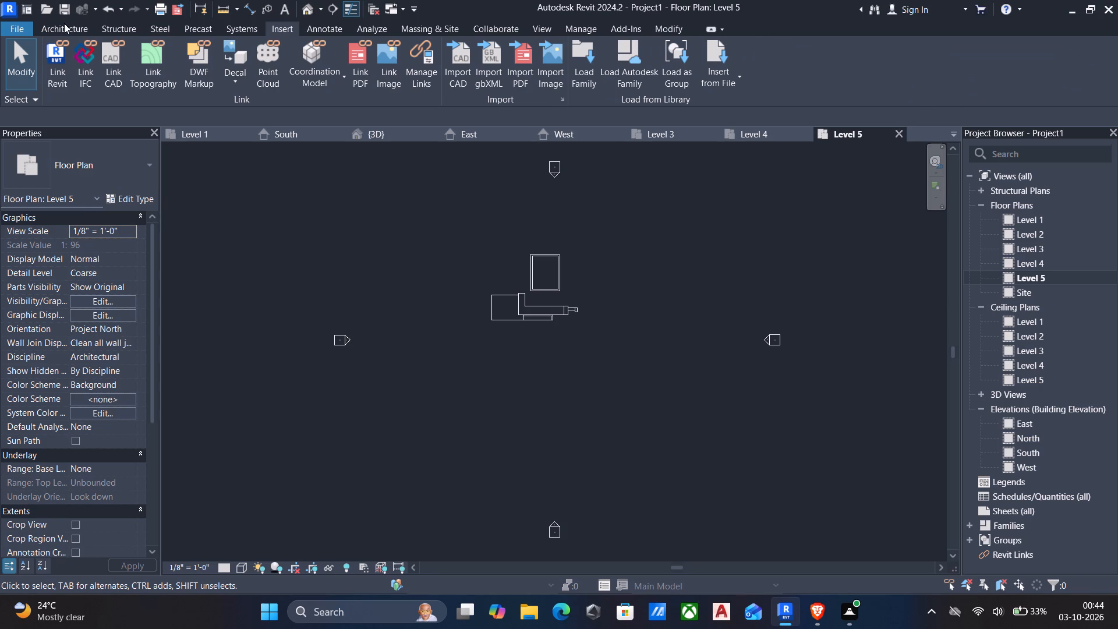
{"action": "left_click", "coordinate": [64, 23]}
{"action": "left_click", "coordinate": [264, 59]}
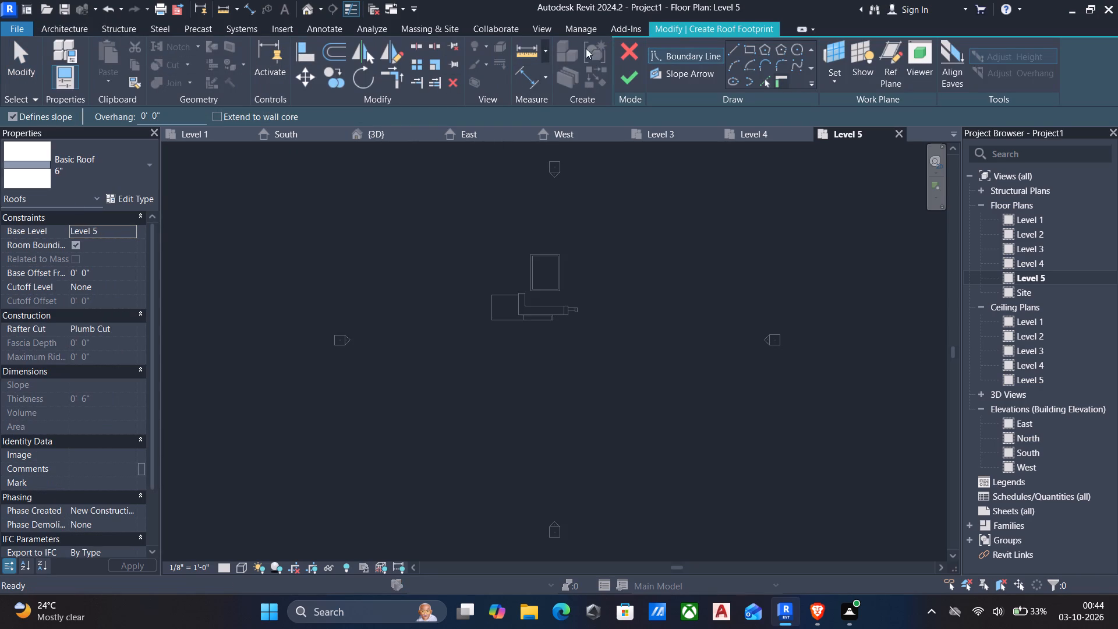
{"action": "left_click", "coordinate": [750, 52]}
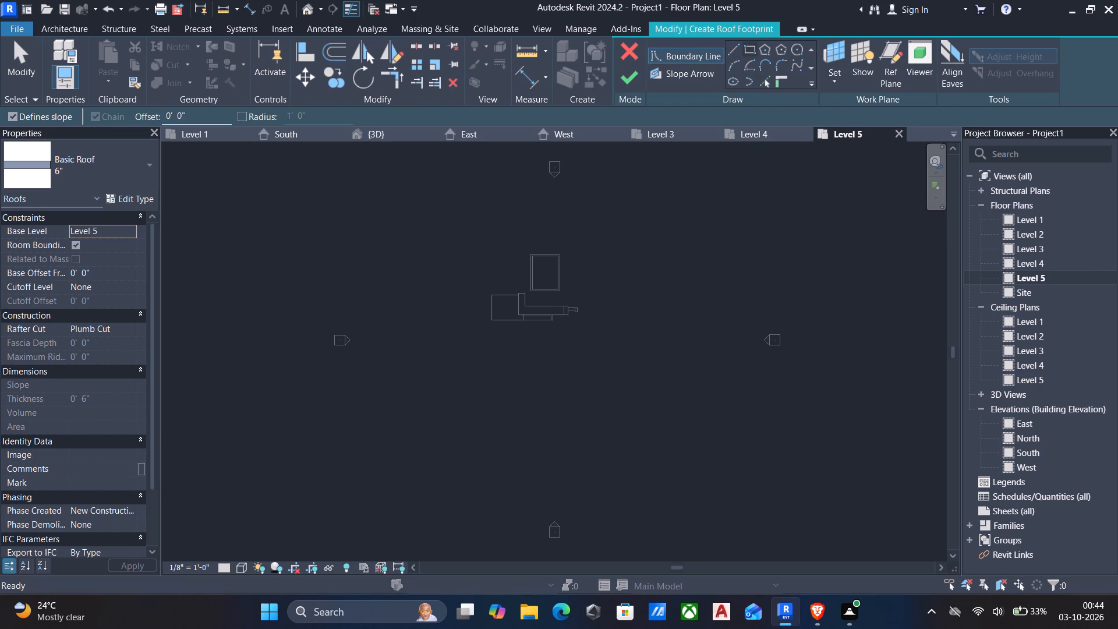
{"action": "left_click_drag", "start_coordinate": [211, 112], "coordinate": [0, 48]}
{"action": "key", "text": "2"}
{"action": "key", "text": "apostrophe"}
{"action": "scroll", "coordinate": [583, 248], "scroll_direction": "up", "scroll_amount": 5}
{"action": "scroll", "coordinate": [487, 299], "scroll_direction": "up", "scroll_amount": 5}
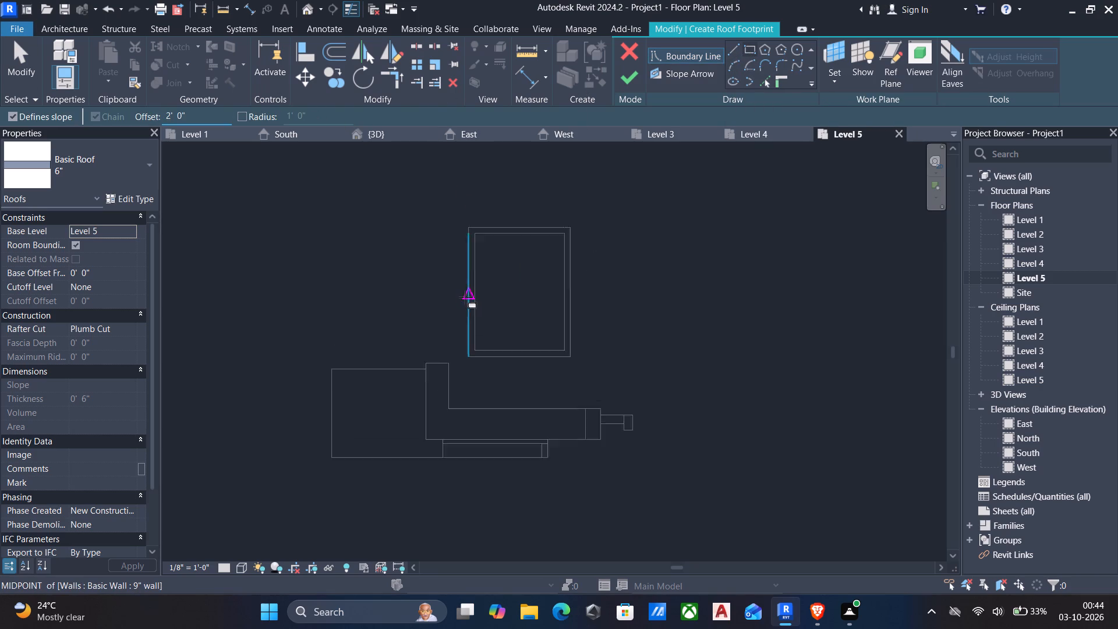
{"action": "left_click", "coordinate": [469, 214]}
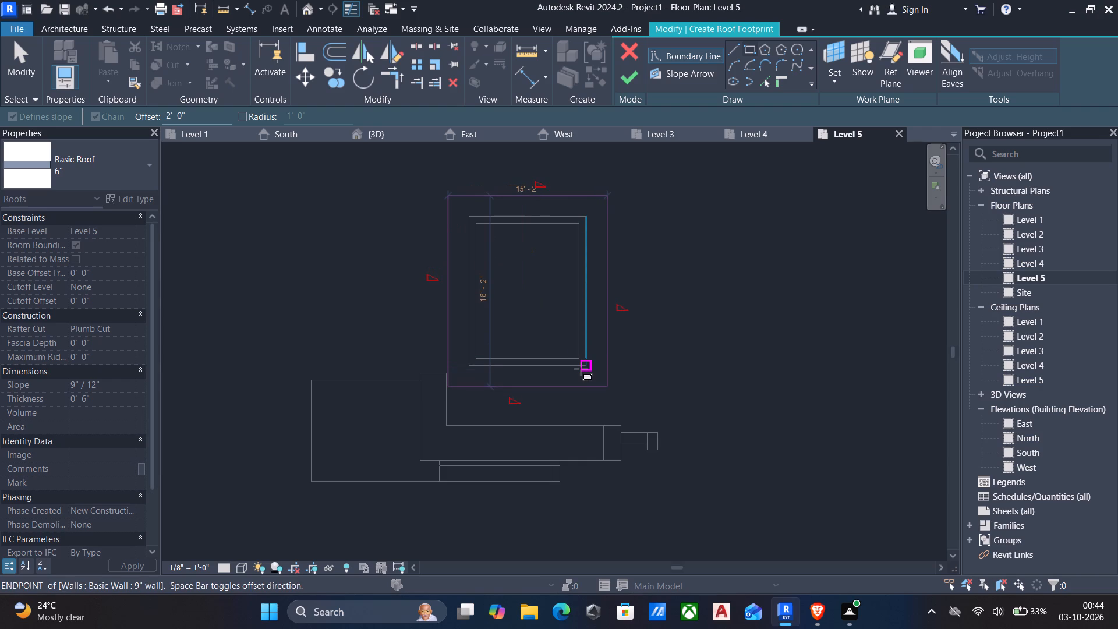
{"action": "left_click", "coordinate": [583, 369]}
{"action": "key", "text": "Escape"}
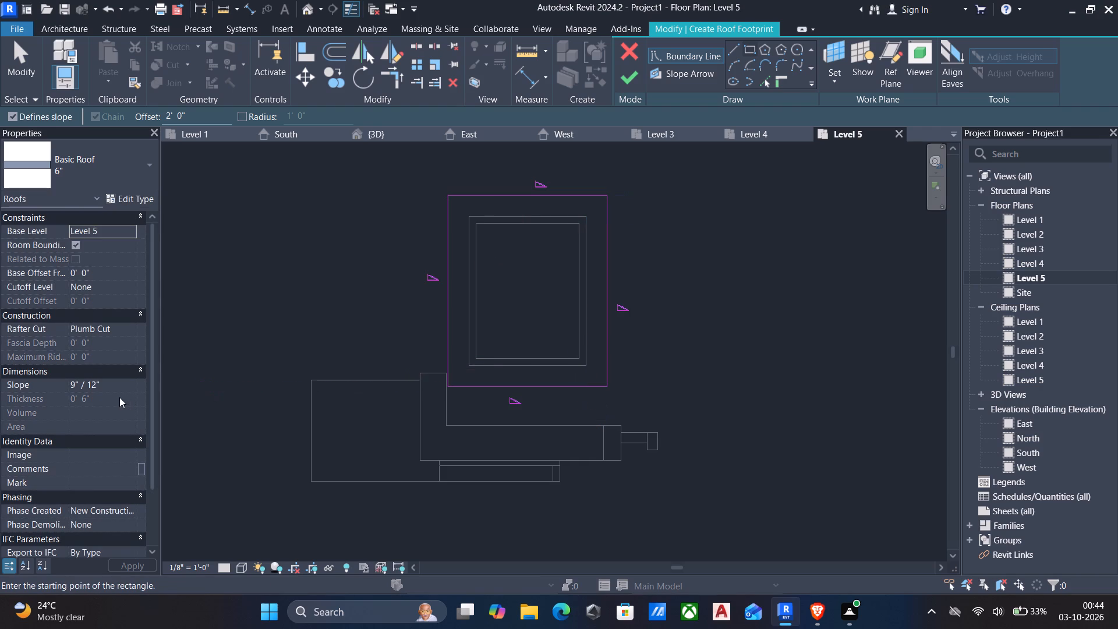
Set the roof's slope to 0" / 12" and finish the 6" basic roof without attaching the walls.
{"action": "left_click", "coordinate": [118, 380]}
{"action": "key", "text": "0"}
{"action": "key", "text": "apostrophe"}
{"action": "left_click", "coordinate": [630, 90]}
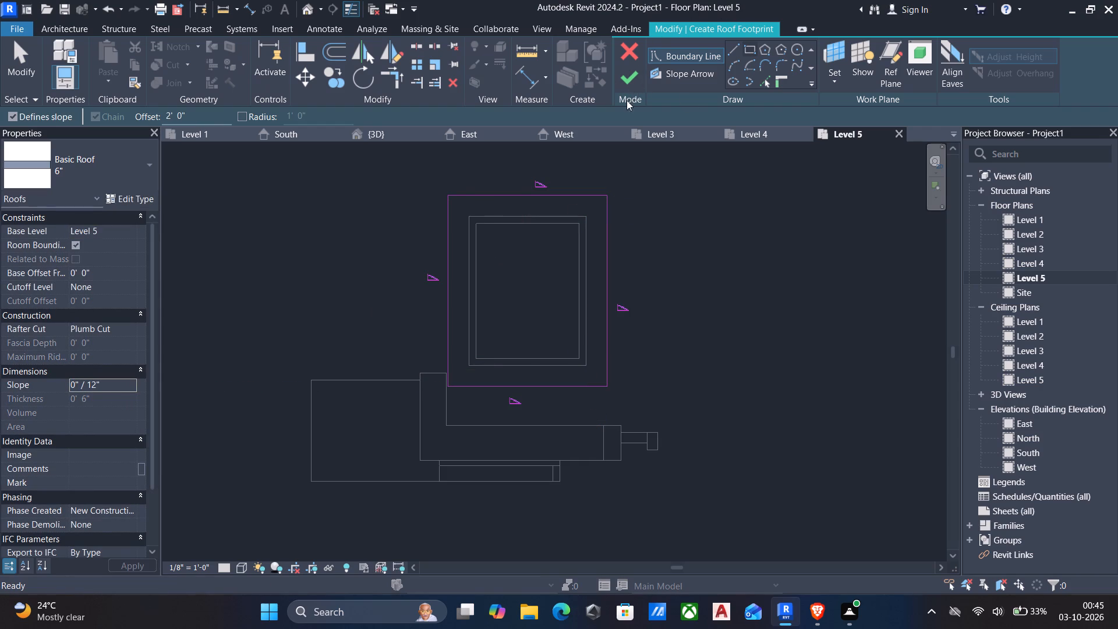
{"action": "scroll", "coordinate": [610, 229], "scroll_direction": "down", "scroll_amount": 2}
{"action": "left_click", "coordinate": [626, 73]}
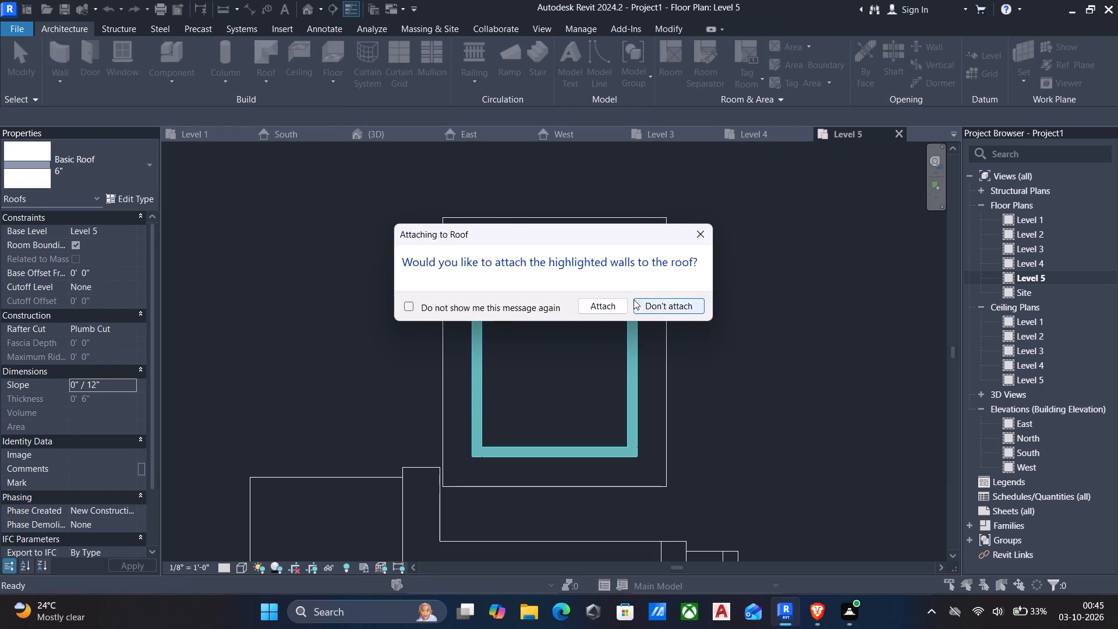
{"action": "left_click", "coordinate": [646, 302]}
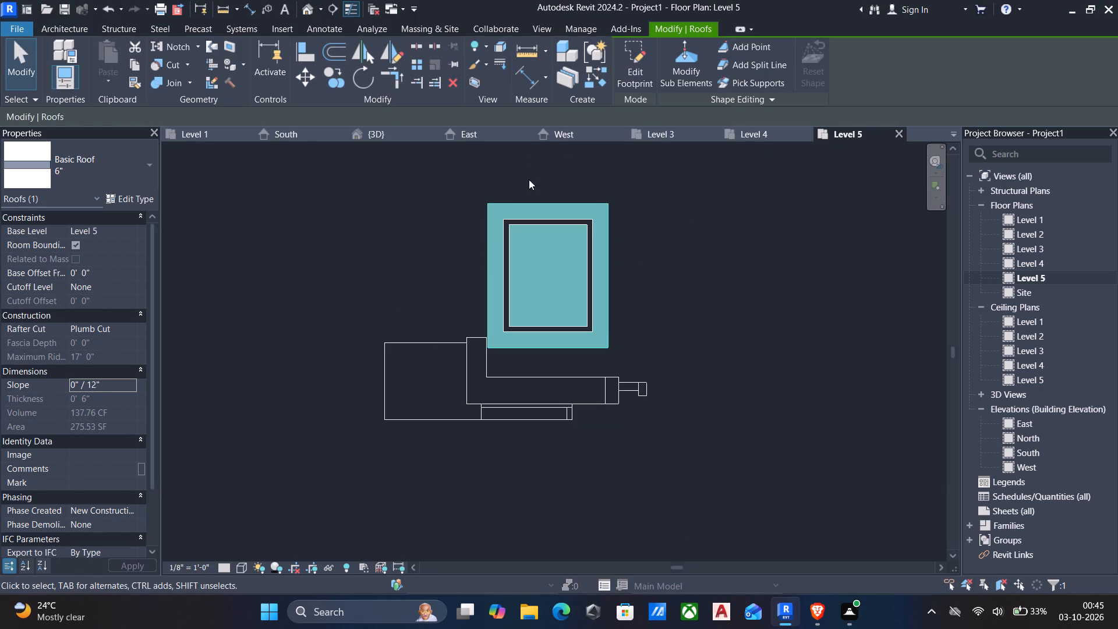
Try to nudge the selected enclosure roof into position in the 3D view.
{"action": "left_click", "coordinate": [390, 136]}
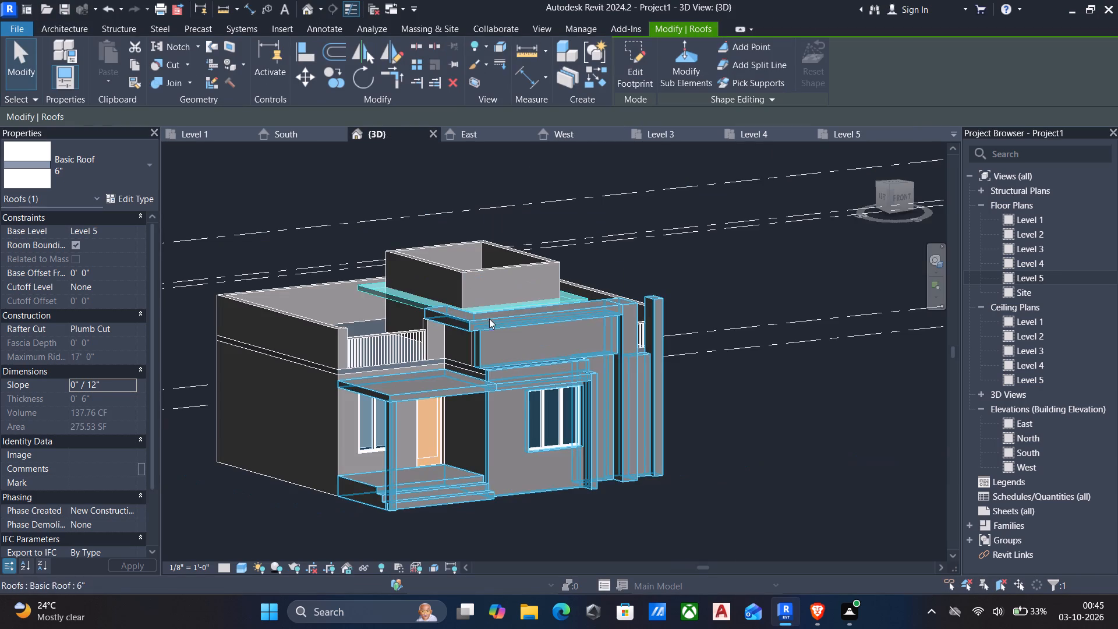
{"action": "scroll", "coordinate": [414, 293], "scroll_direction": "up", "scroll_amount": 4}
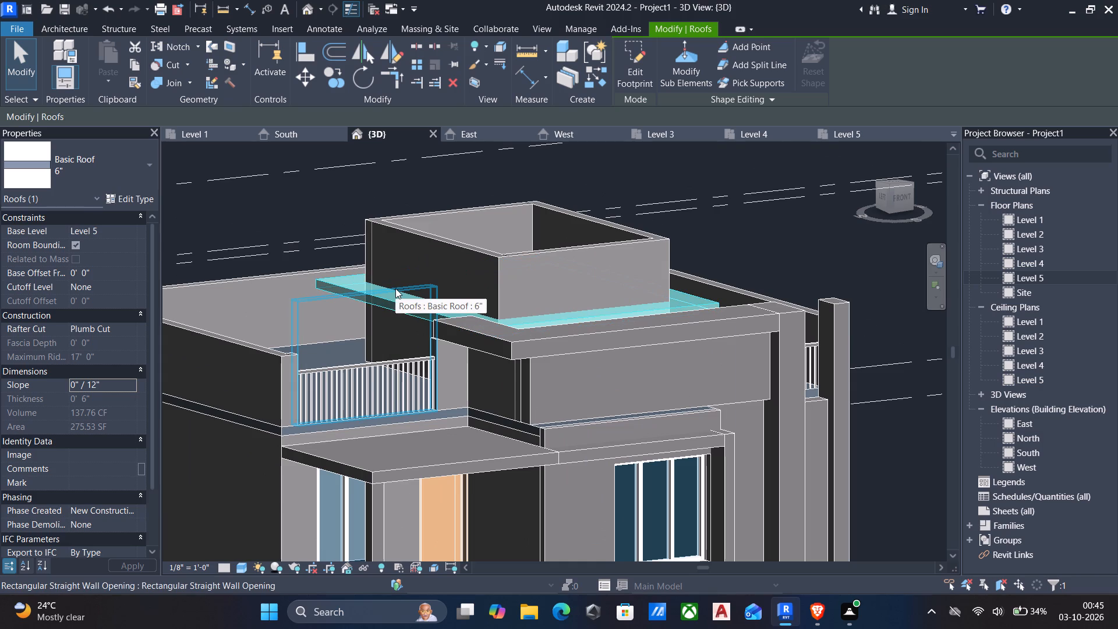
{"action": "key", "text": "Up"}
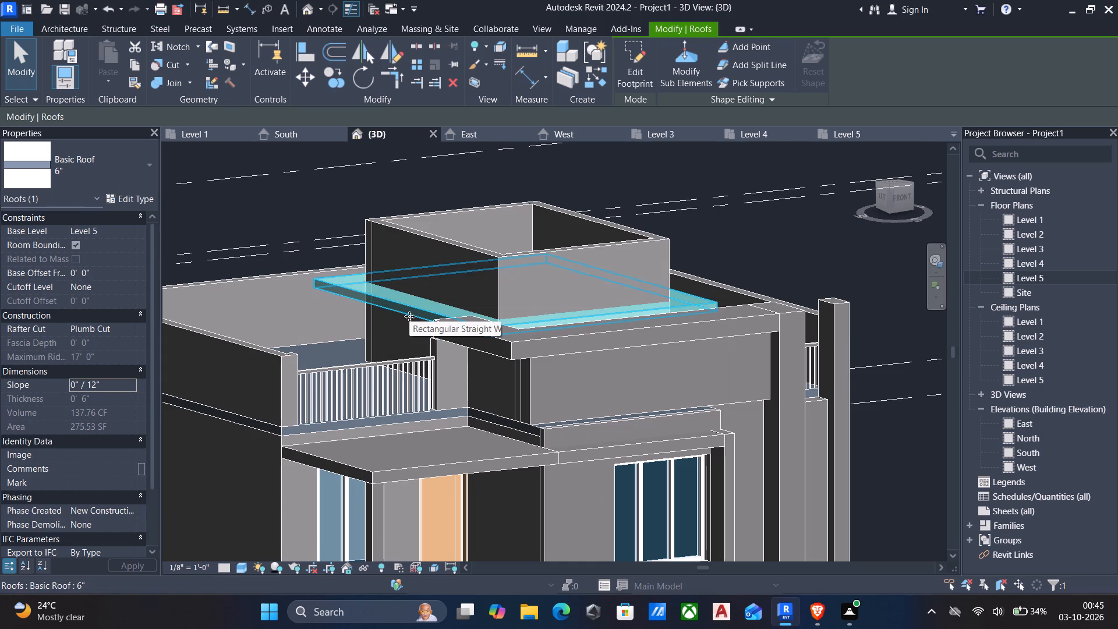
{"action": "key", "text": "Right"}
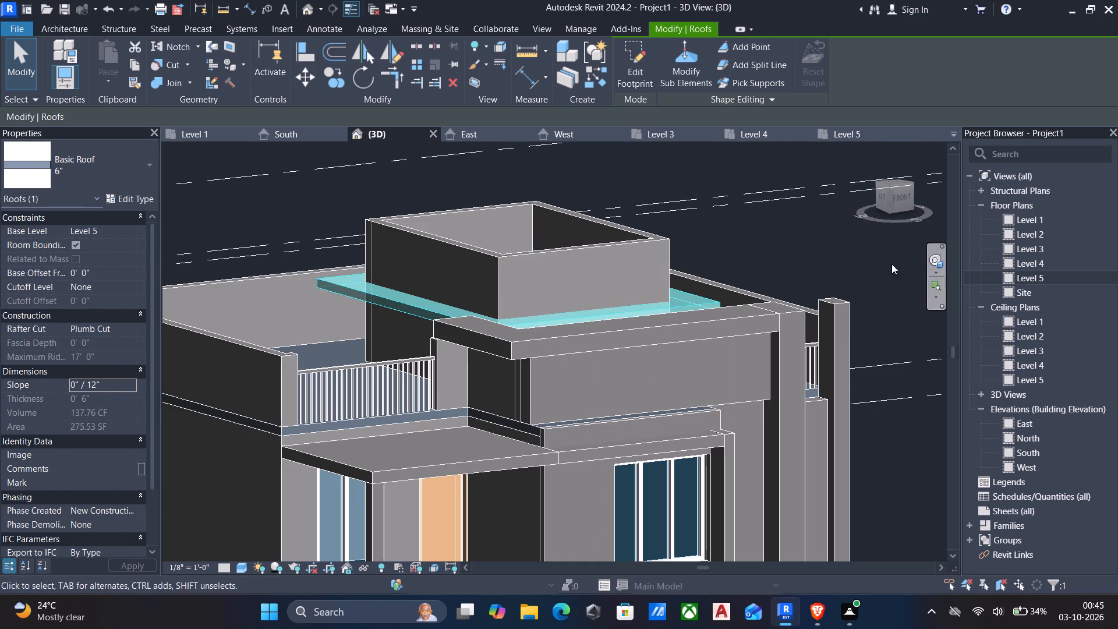
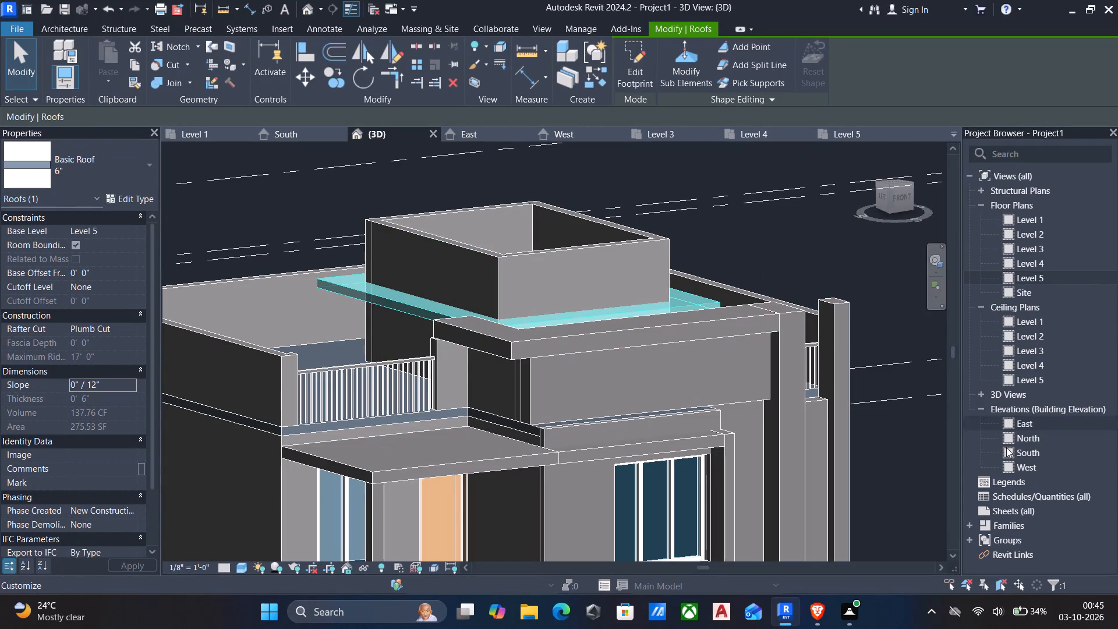
In the South elevation, draw a new level with a 4' offset above Level 5, spanning the full length of the existing level lines.
{"action": "double_click", "coordinate": [1024, 452]}
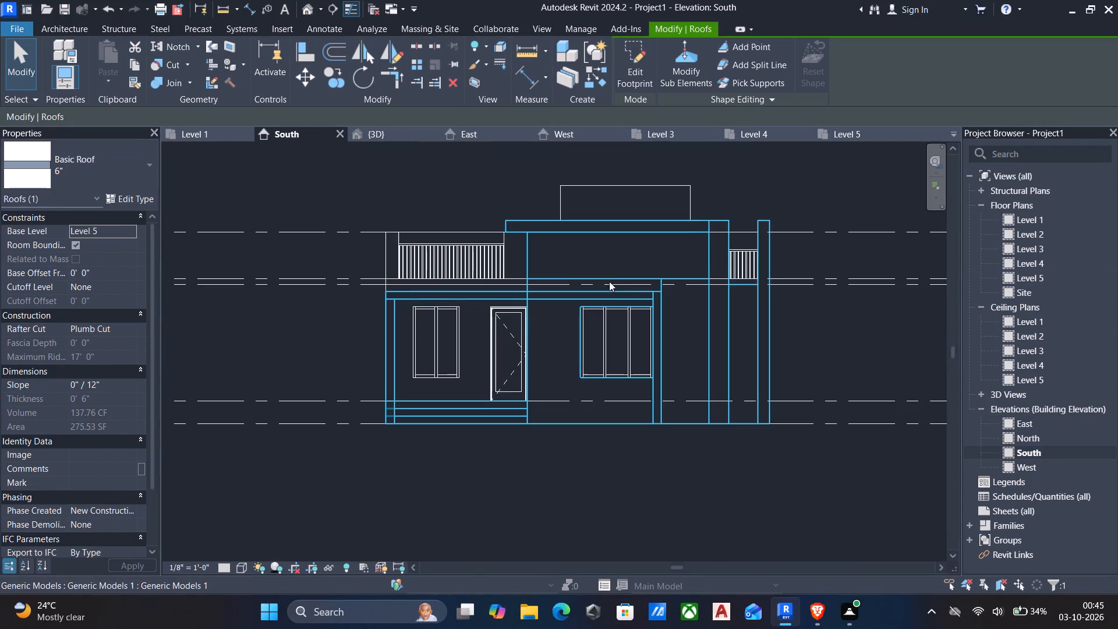
{"action": "middle_click_drag", "start_coordinate": [610, 274], "coordinate": [593, 334]}
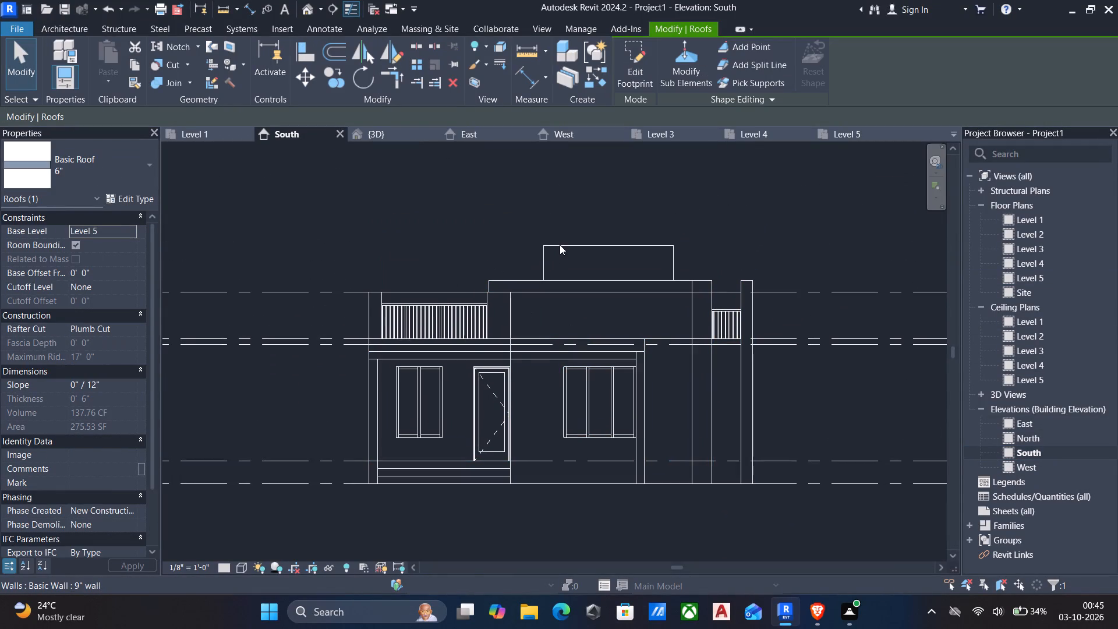
{"action": "scroll", "coordinate": [545, 243], "scroll_direction": "down", "scroll_amount": 4}
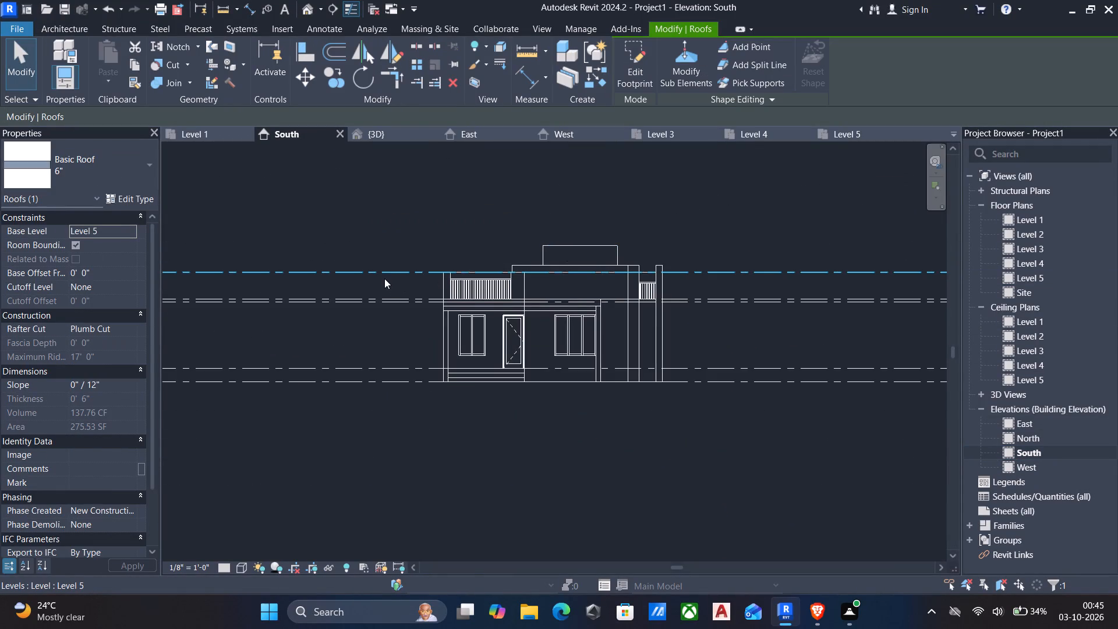
{"action": "left_click", "coordinate": [383, 273]}
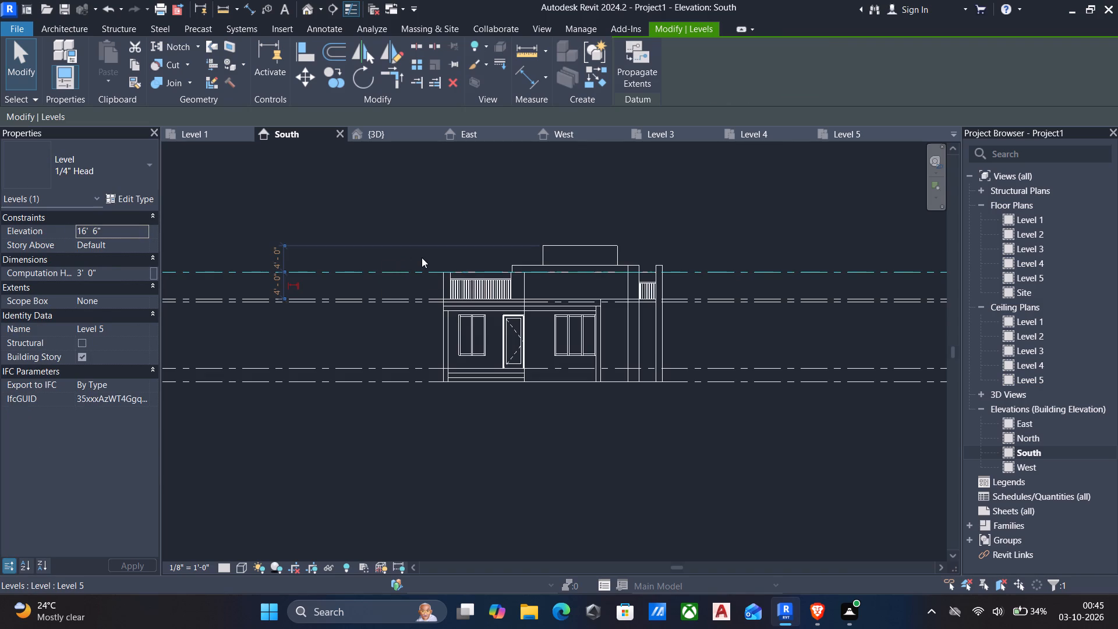
{"action": "type", "text": "ll"}
{"action": "scroll", "coordinate": [415, 302], "scroll_direction": "down", "scroll_amount": 2}
{"action": "middle_click_drag", "start_coordinate": [425, 321], "coordinate": [628, 366]}
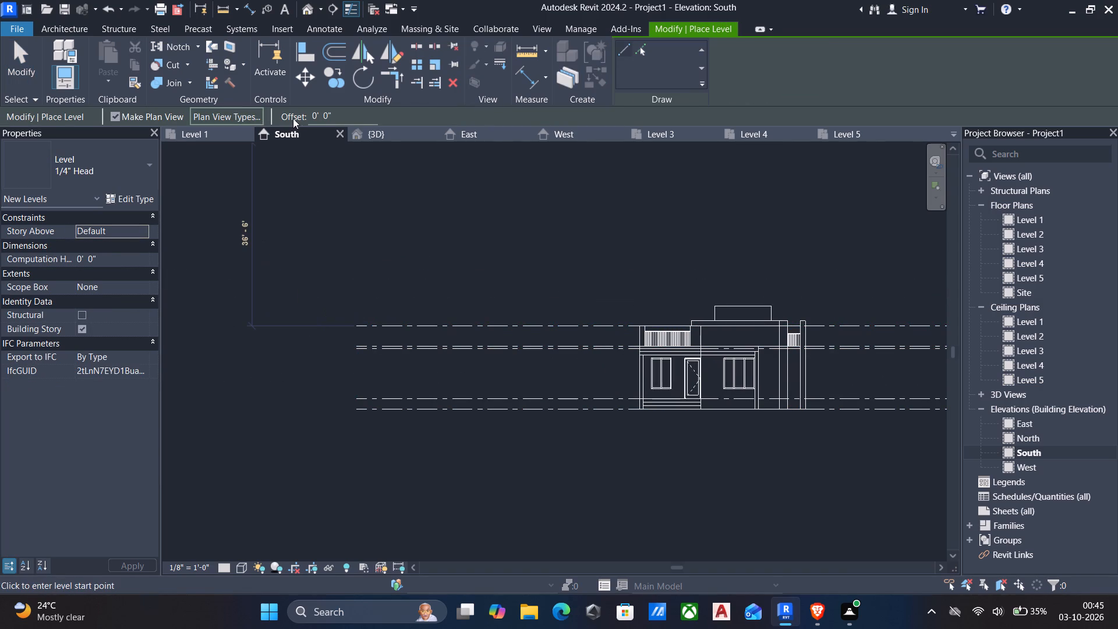
{"action": "left_click_drag", "start_coordinate": [343, 112], "coordinate": [146, 123]}
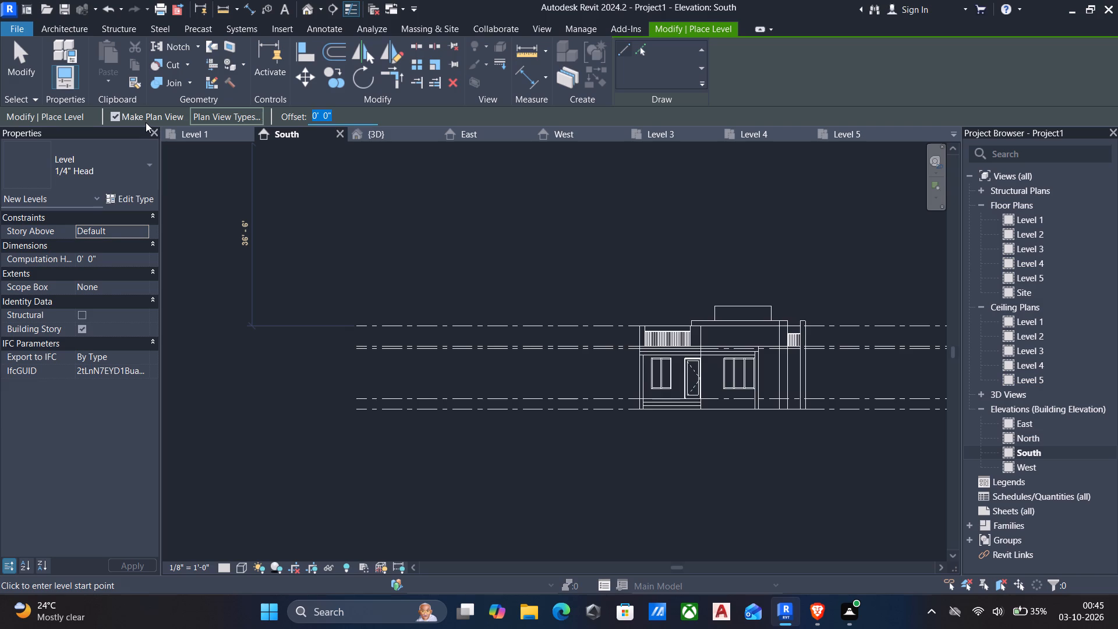
{"action": "type", "text": "5'"}
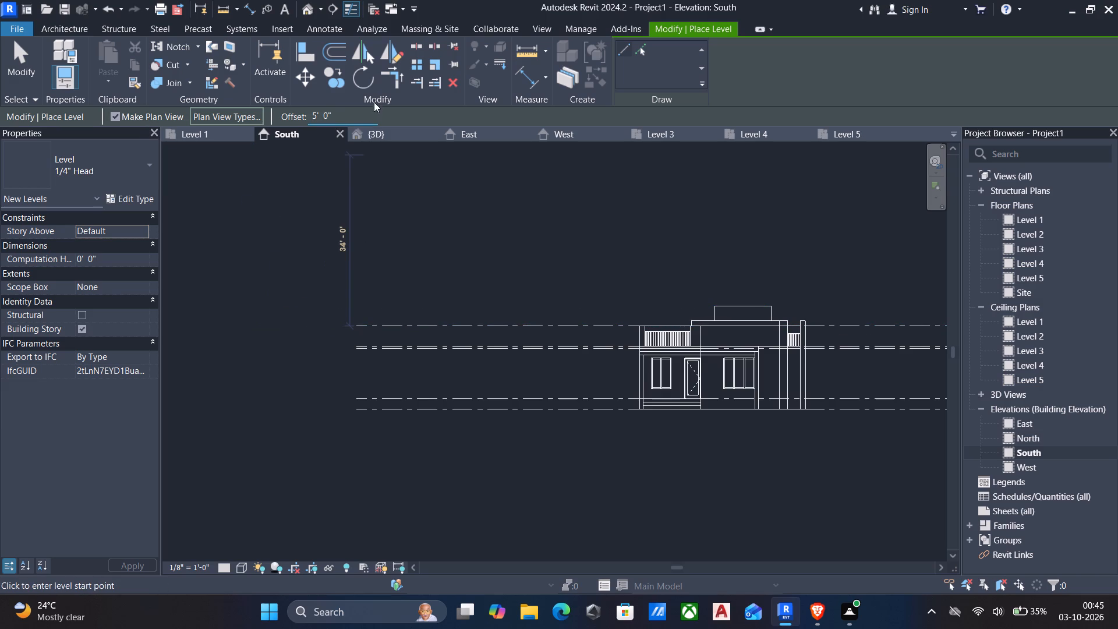
{"action": "left_click_drag", "start_coordinate": [361, 117], "coordinate": [105, 110]}
{"action": "type", "text": "4'"}
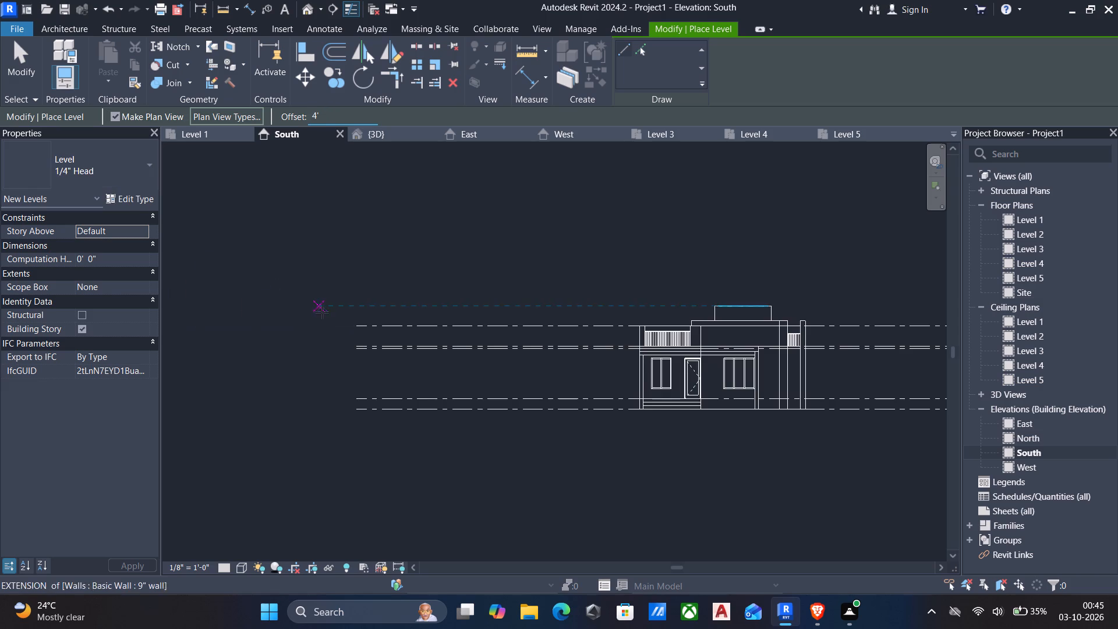
{"action": "left_click_drag", "start_coordinate": [355, 326], "coordinate": [390, 326]}
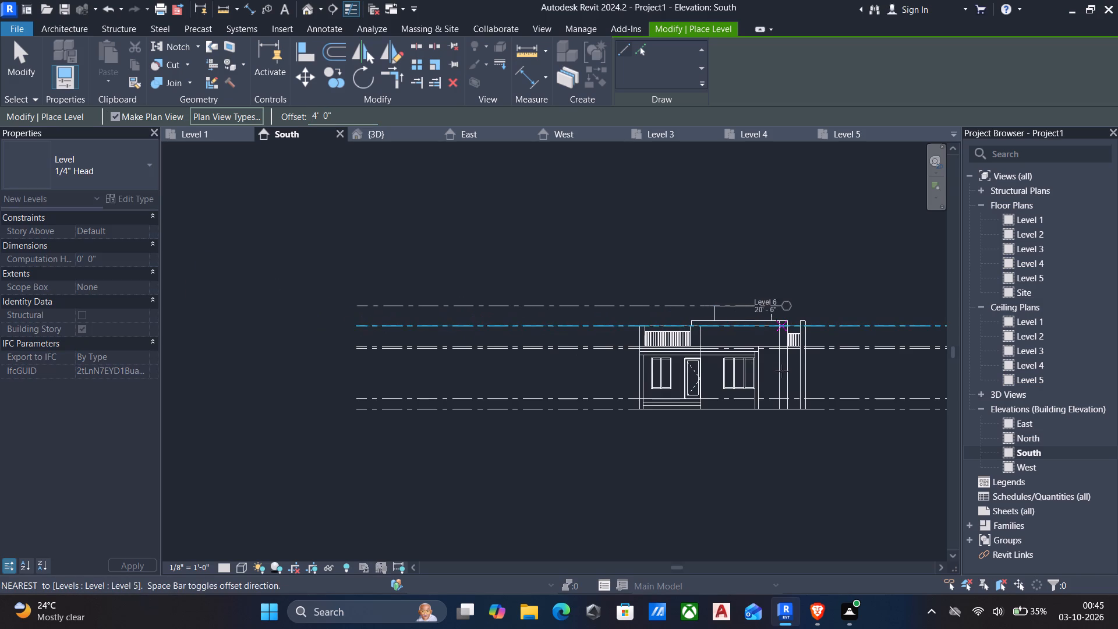
{"action": "middle_click_drag", "start_coordinate": [773, 385], "coordinate": [620, 395]}
{"action": "scroll", "coordinate": [630, 383], "scroll_direction": "up", "scroll_amount": 9}
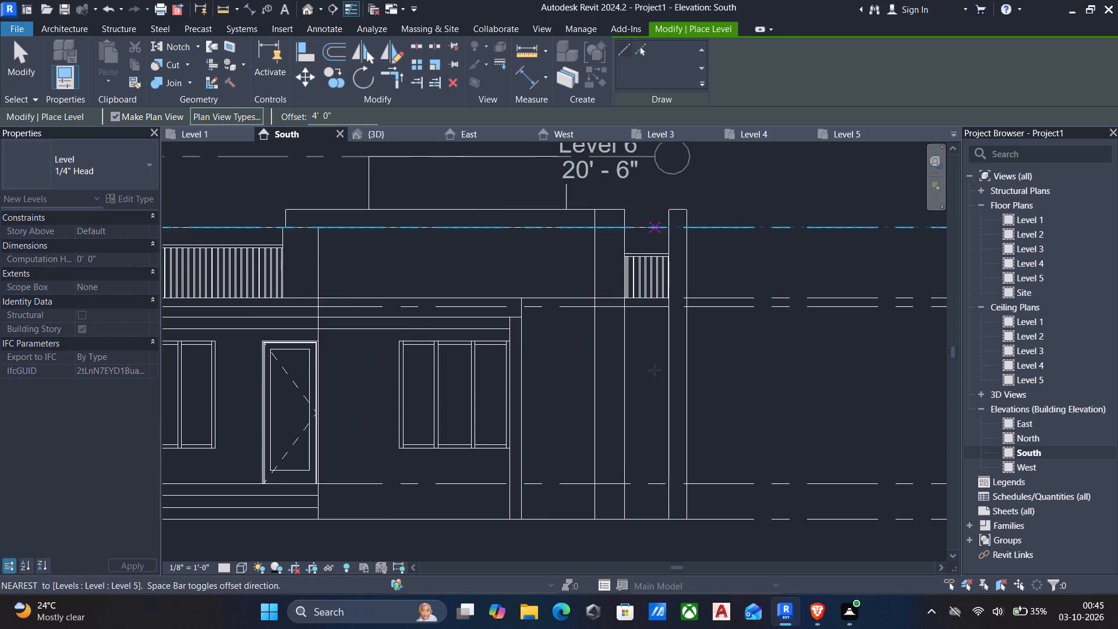
{"action": "middle_click_drag", "start_coordinate": [654, 376], "coordinate": [629, 487]}
{"action": "scroll", "coordinate": [630, 485], "scroll_direction": "down", "scroll_amount": 4}
{"action": "middle_click_drag", "start_coordinate": [702, 426], "coordinate": [486, 420]}
{"action": "scroll", "coordinate": [636, 425], "scroll_direction": "down", "scroll_amount": 2}
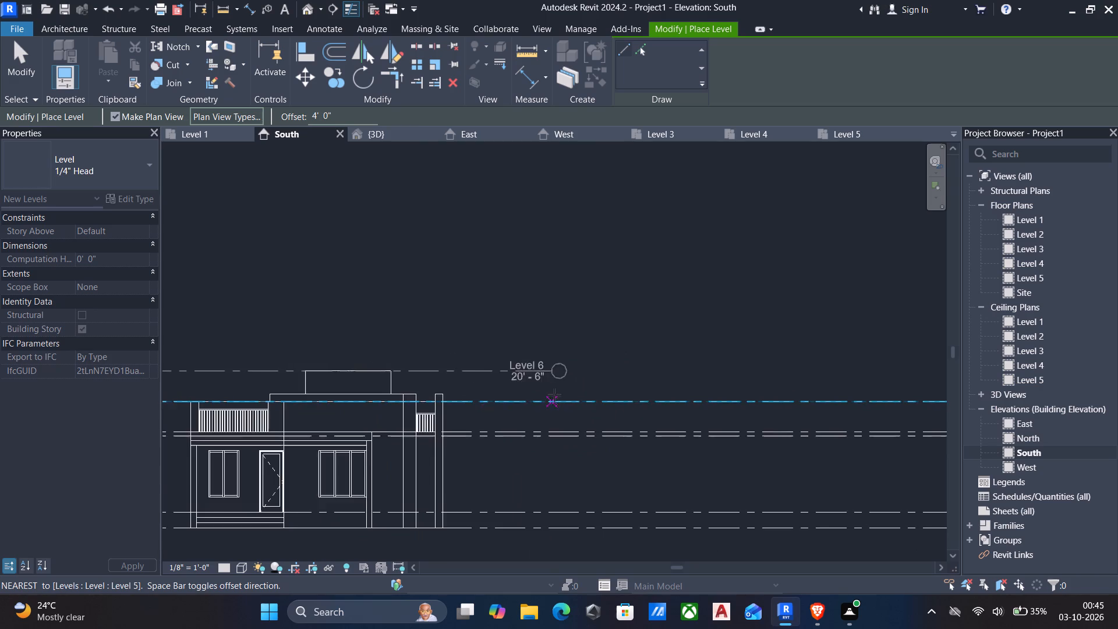
{"action": "scroll", "coordinate": [555, 394], "scroll_direction": "down", "scroll_amount": 3}
{"action": "middle_click_drag", "start_coordinate": [592, 395], "coordinate": [581, 396]}
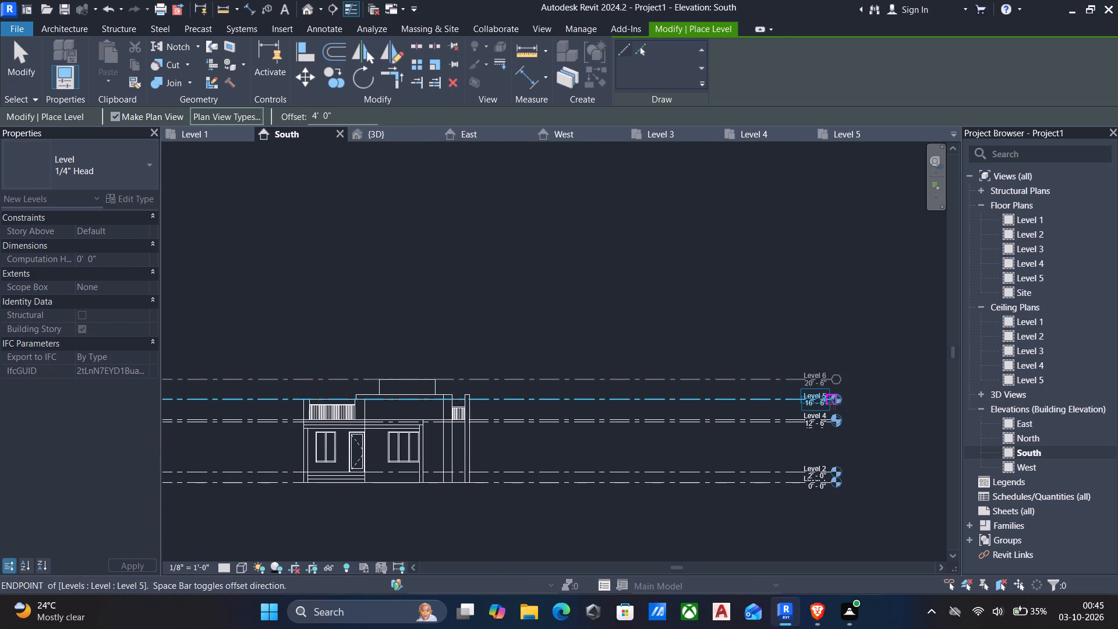
{"action": "left_click", "coordinate": [834, 404]}
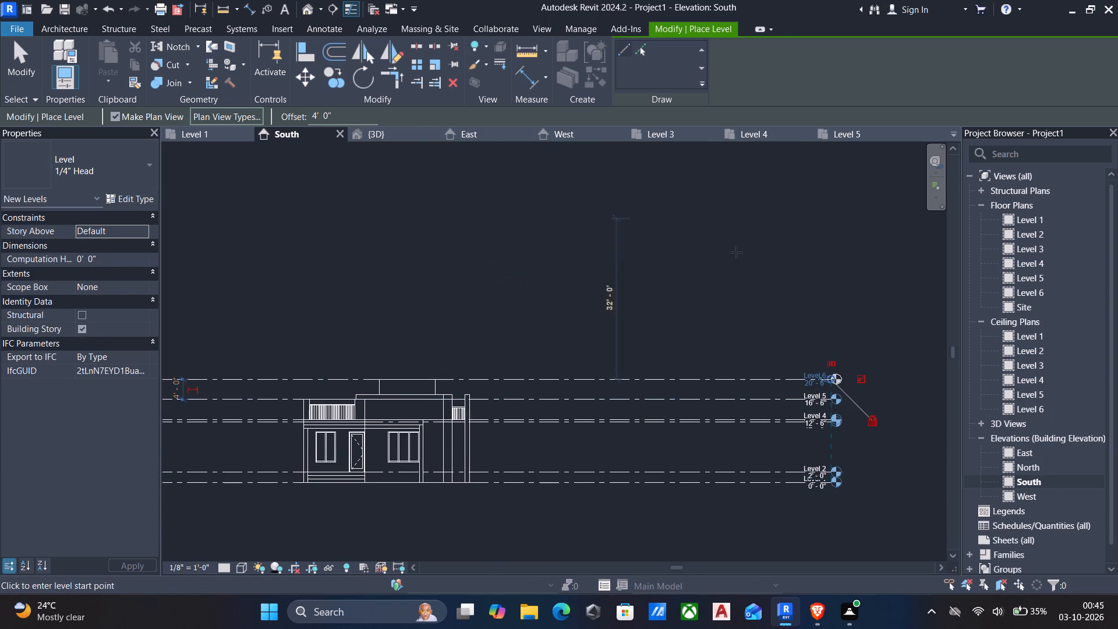
{"action": "key", "text": "Escape"}
{"action": "key", "text": "Escape"}
In the 3D view, change the enclosure roof's base level to Level 6.
{"action": "left_click", "coordinate": [373, 135]}
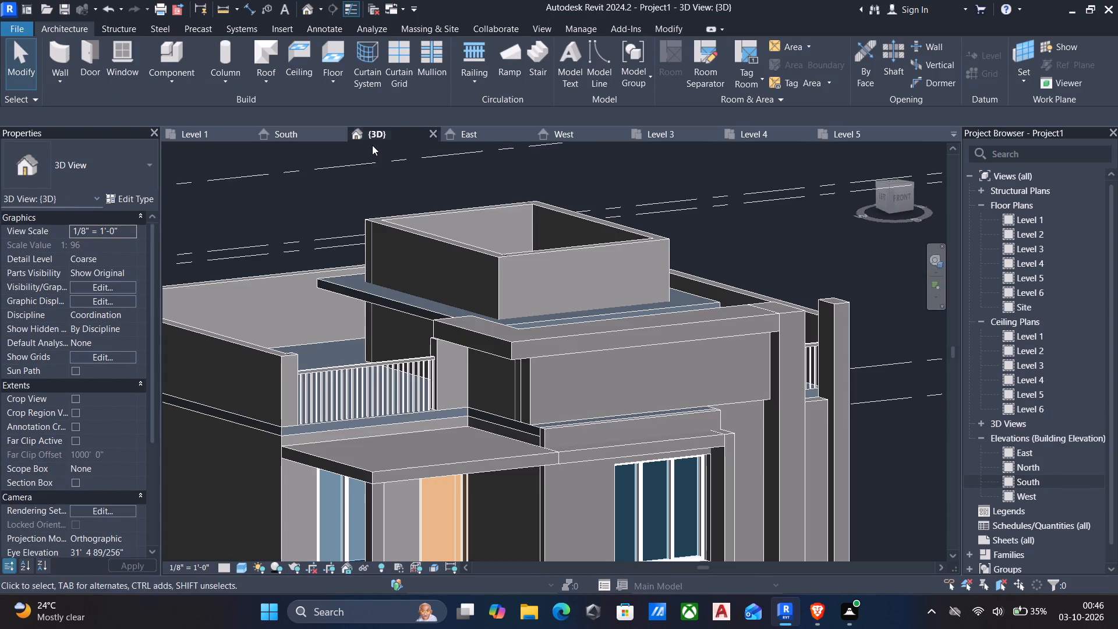
{"action": "left_click_drag", "start_coordinate": [395, 302], "coordinate": [395, 319]}
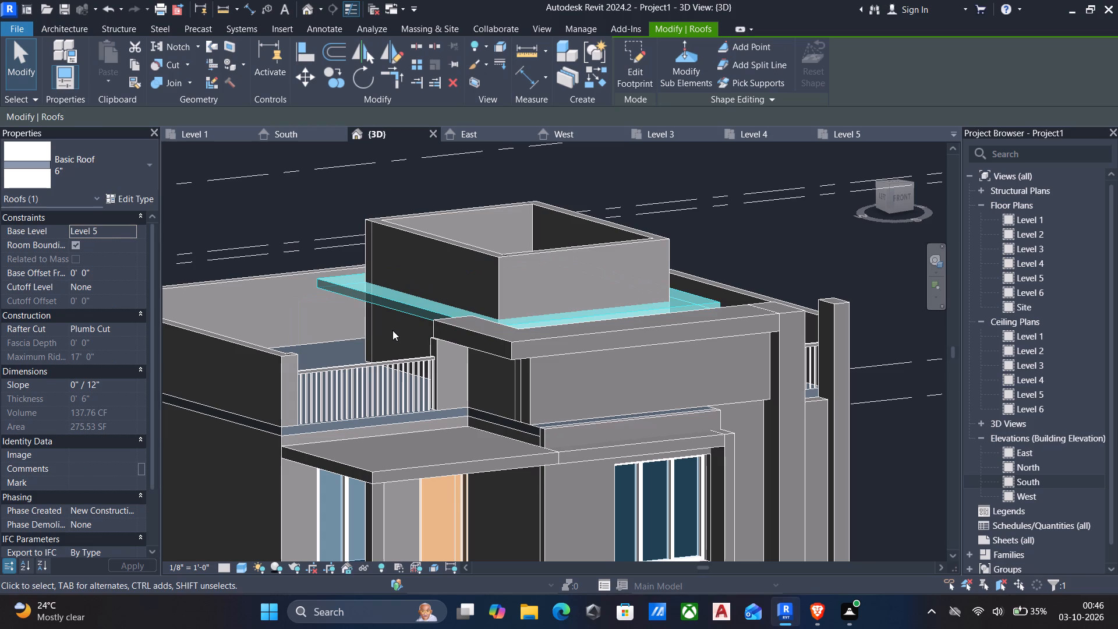
{"action": "left_click", "coordinate": [132, 234]}
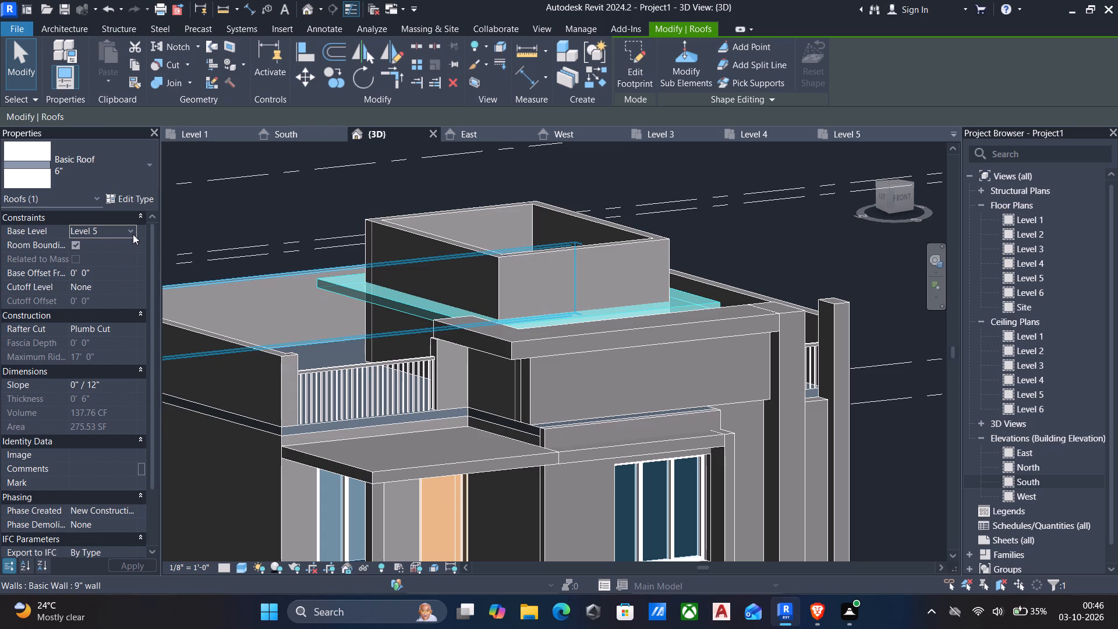
{"action": "left_click", "coordinate": [100, 301]}
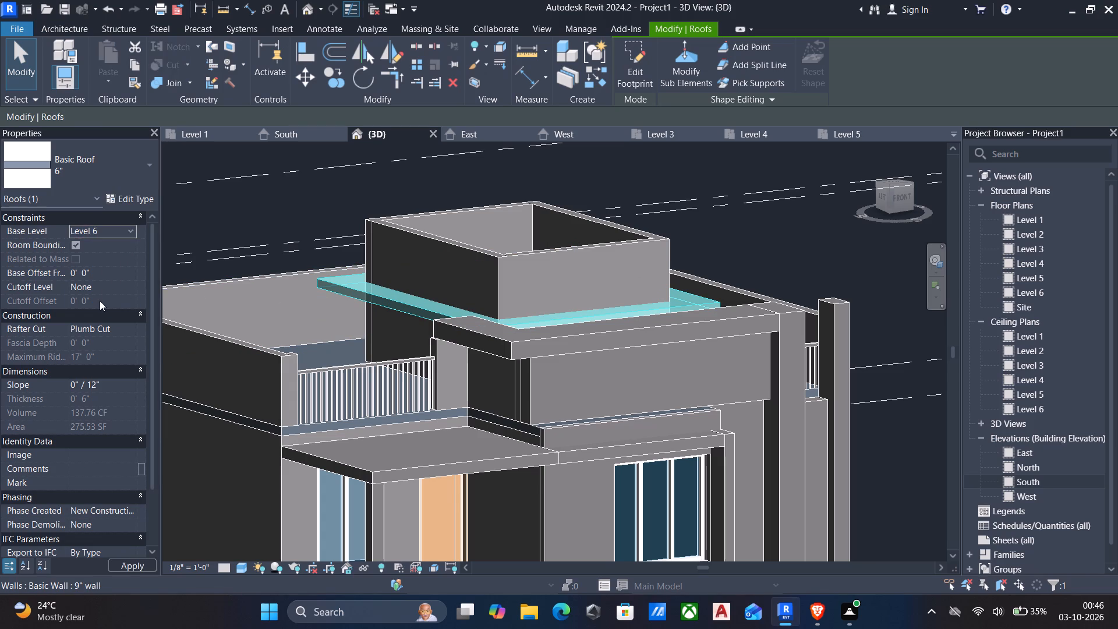
{"action": "key", "text": "Escape"}
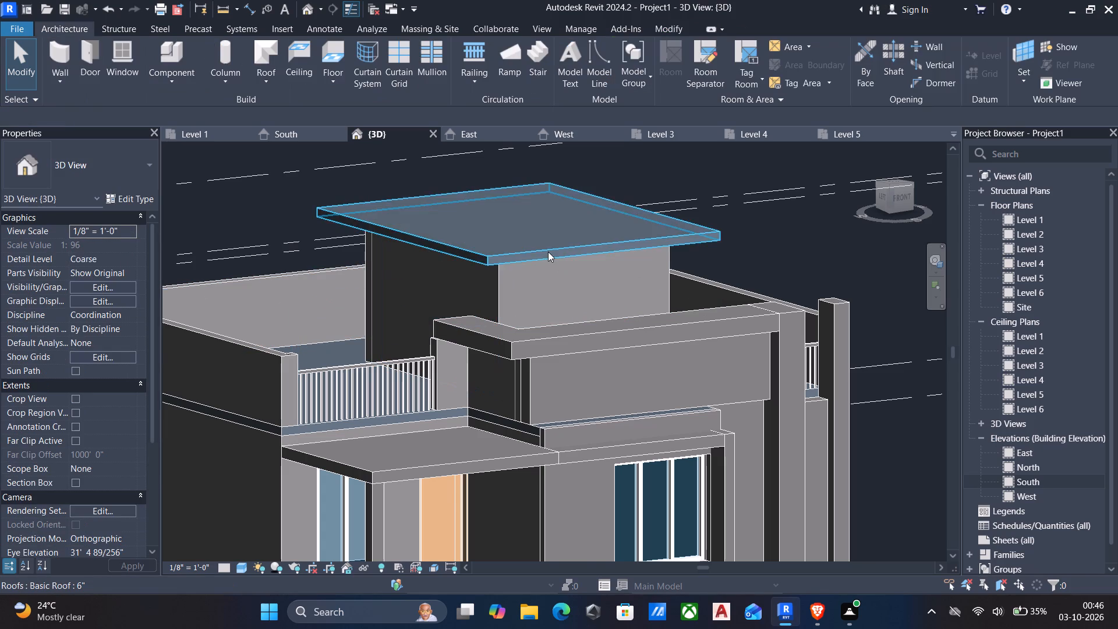
Examine the house's front facade and the rooftop enclosure's roof from several angles in the 3D view.
{"action": "scroll", "coordinate": [549, 253], "scroll_direction": "down", "scroll_amount": 2}
{"action": "middle_click_drag", "start_coordinate": [550, 260], "coordinate": [526, 245], "text": "shift"}
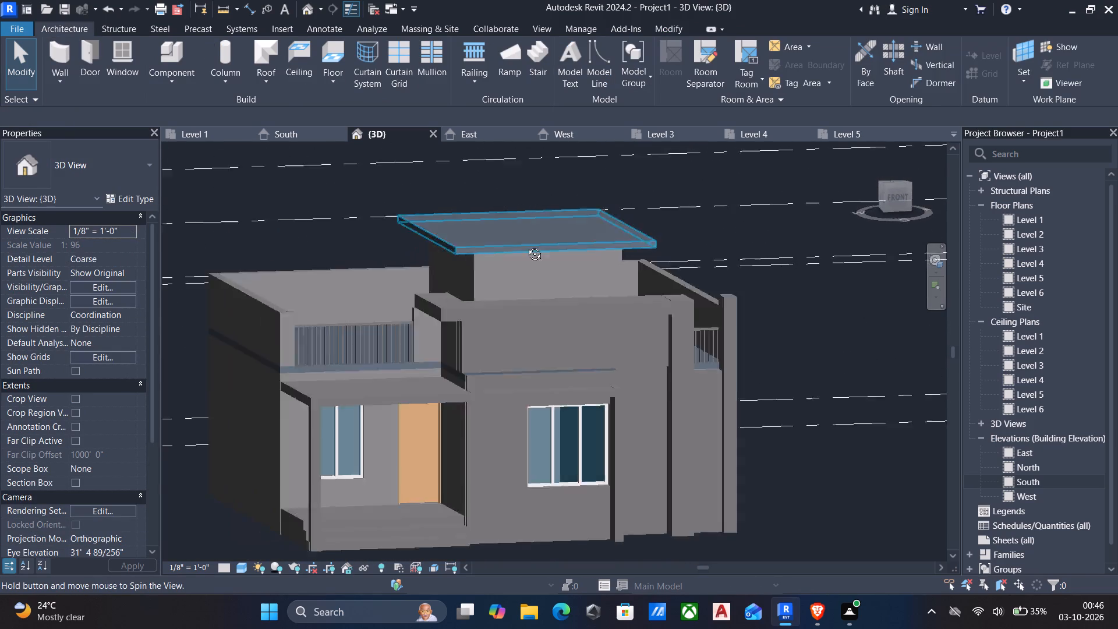
{"action": "middle_click_drag", "start_coordinate": [526, 245], "coordinate": [572, 236], "text": "shift"}
{"action": "scroll", "coordinate": [572, 236], "scroll_direction": "down", "scroll_amount": 1}
{"action": "middle_click_drag", "start_coordinate": [549, 288], "coordinate": [501, 298], "text": "shift"}
{"action": "middle_click_drag", "start_coordinate": [554, 393], "coordinate": [603, 351]}
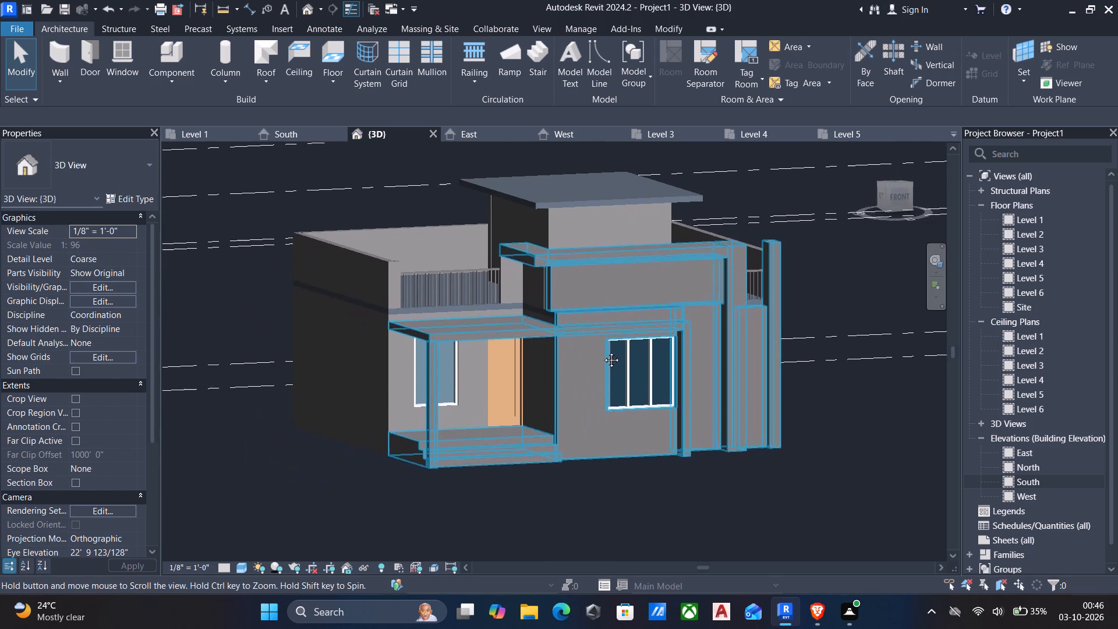
{"action": "middle_click_drag", "start_coordinate": [603, 351], "coordinate": [603, 367]}
{"action": "scroll", "coordinate": [603, 367], "scroll_direction": "up", "scroll_amount": 1}
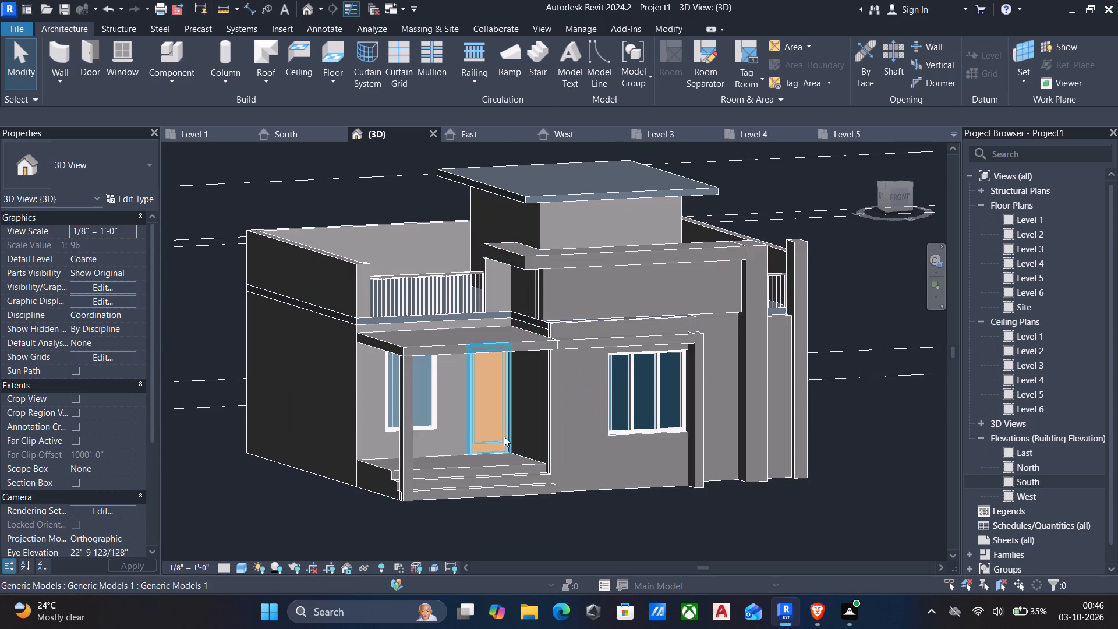
{"action": "scroll", "coordinate": [503, 433], "scroll_direction": "up", "scroll_amount": 2}
{"action": "scroll", "coordinate": [505, 430], "scroll_direction": "down", "scroll_amount": 2}
{"action": "middle_click_drag", "start_coordinate": [500, 440], "coordinate": [464, 492]}
{"action": "middle_click", "coordinate": [484, 489]}
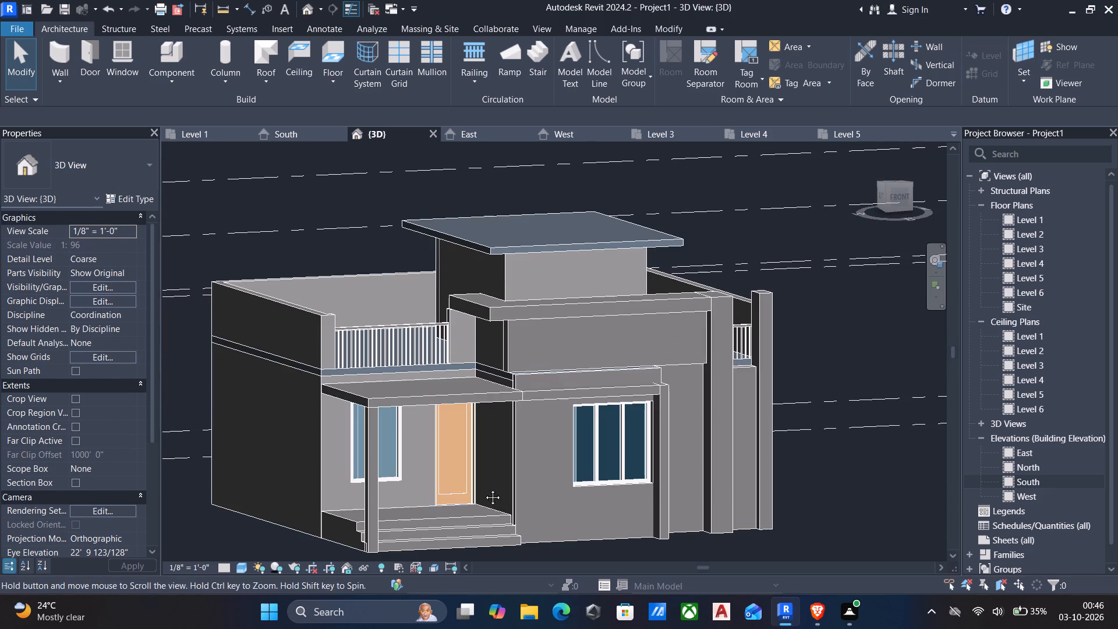
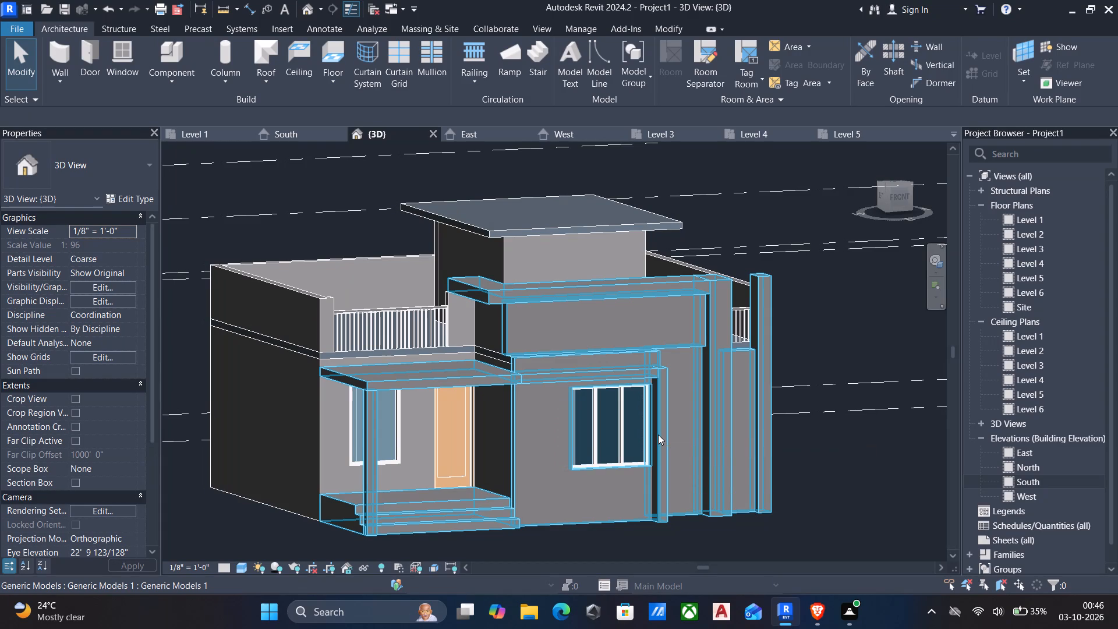
Start saving the project and choose the REVIT -PLANS folder on the C: drive as its location.
{"action": "middle_click_drag", "start_coordinate": [565, 434], "coordinate": [596, 421]}
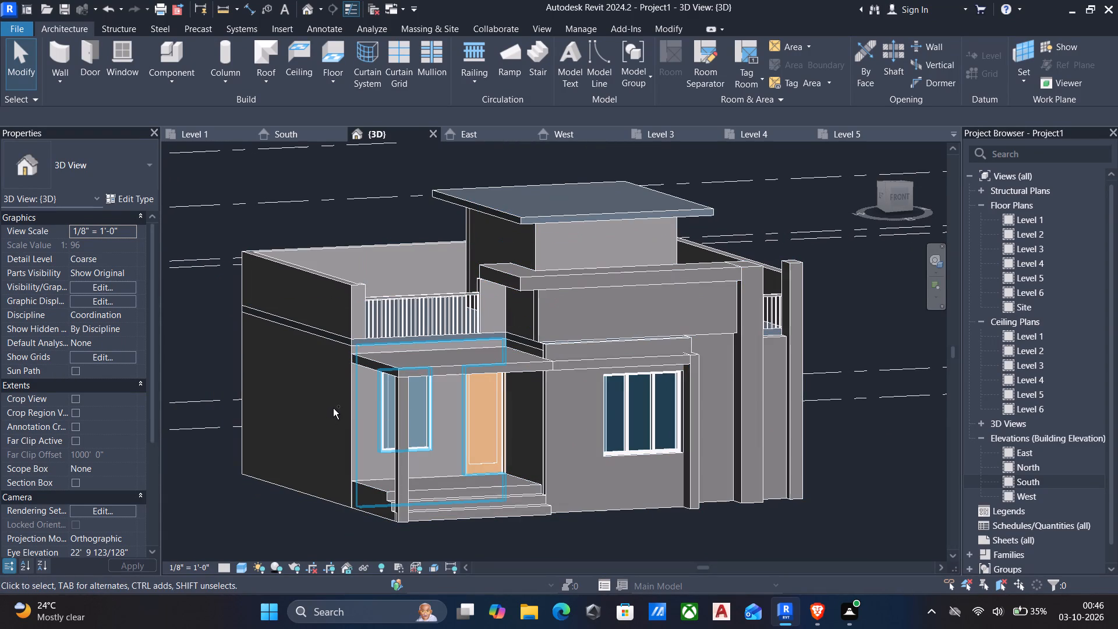
{"action": "key", "text": "ctrl+s"}
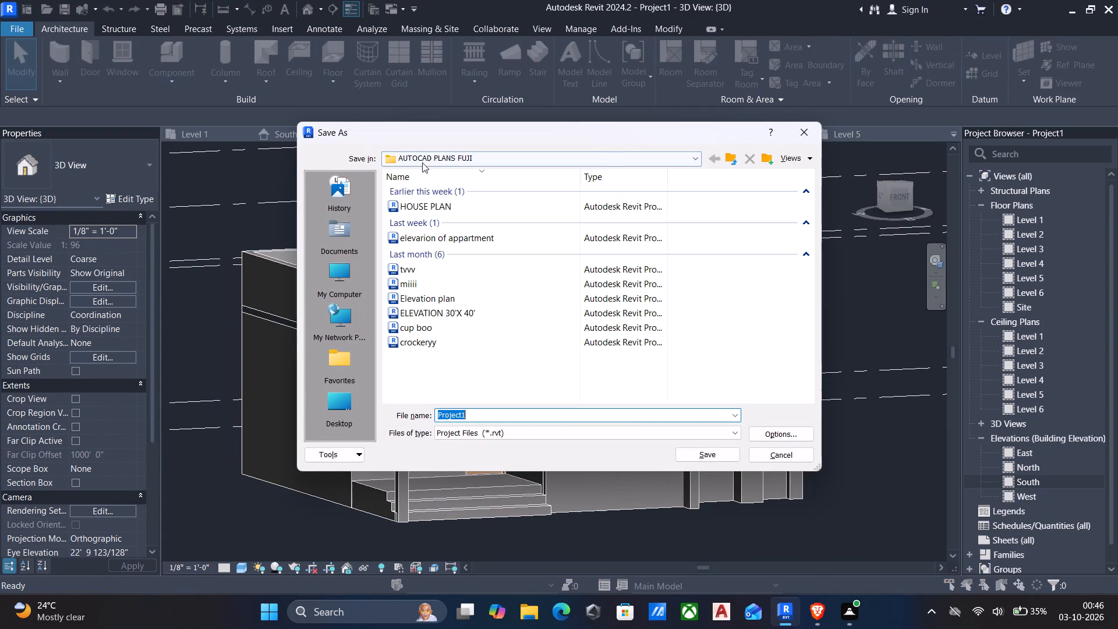
{"action": "left_click", "coordinate": [486, 157]}
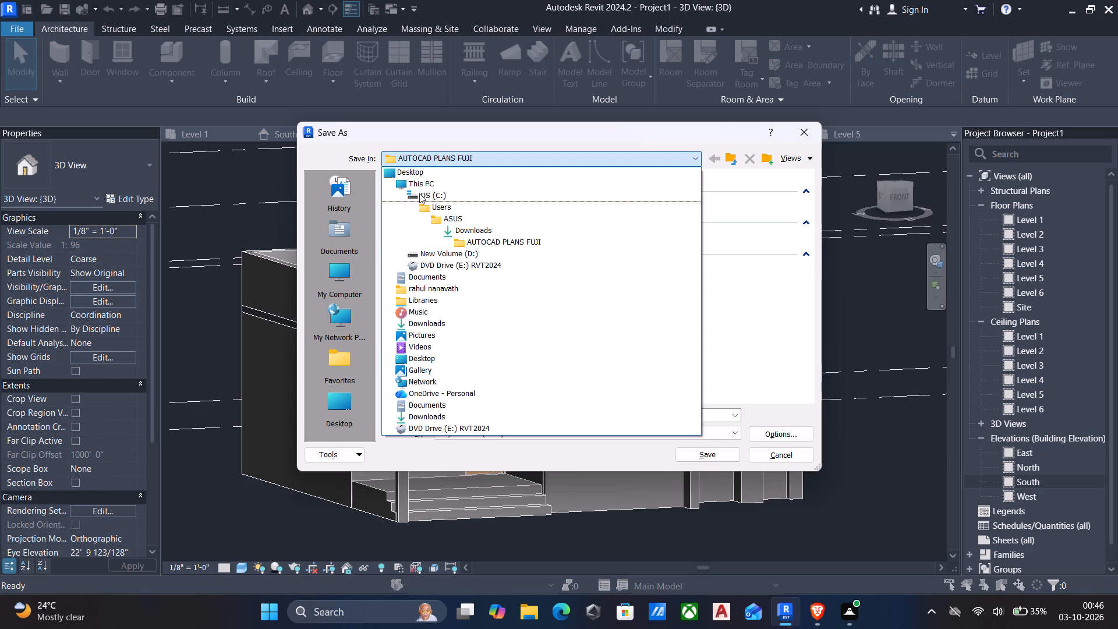
{"action": "left_click", "coordinate": [419, 187]}
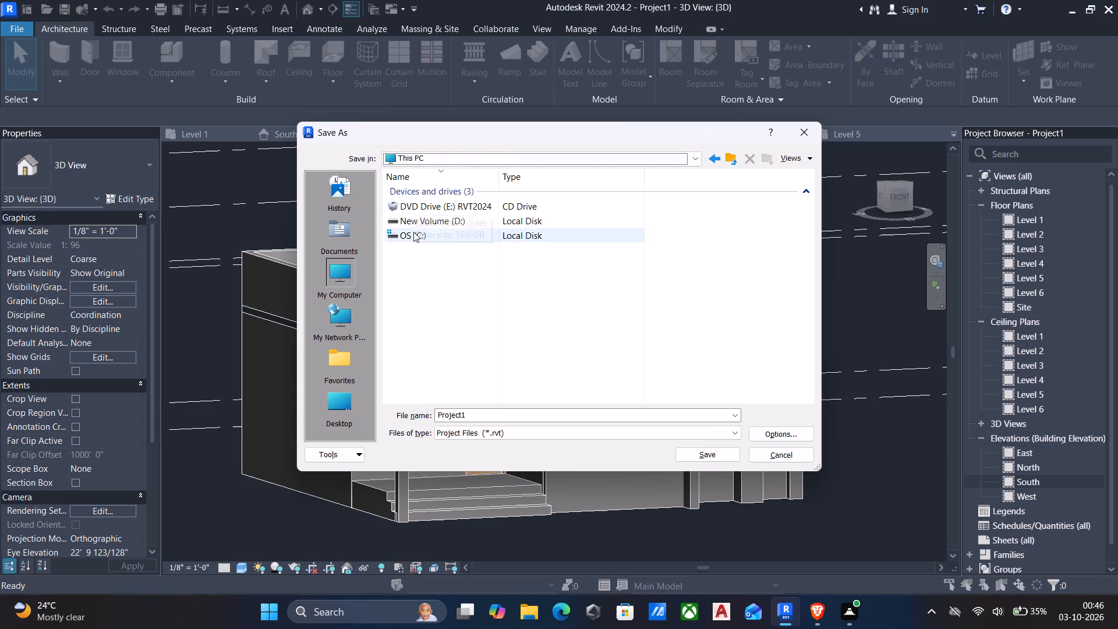
{"action": "double_click", "coordinate": [413, 232]}
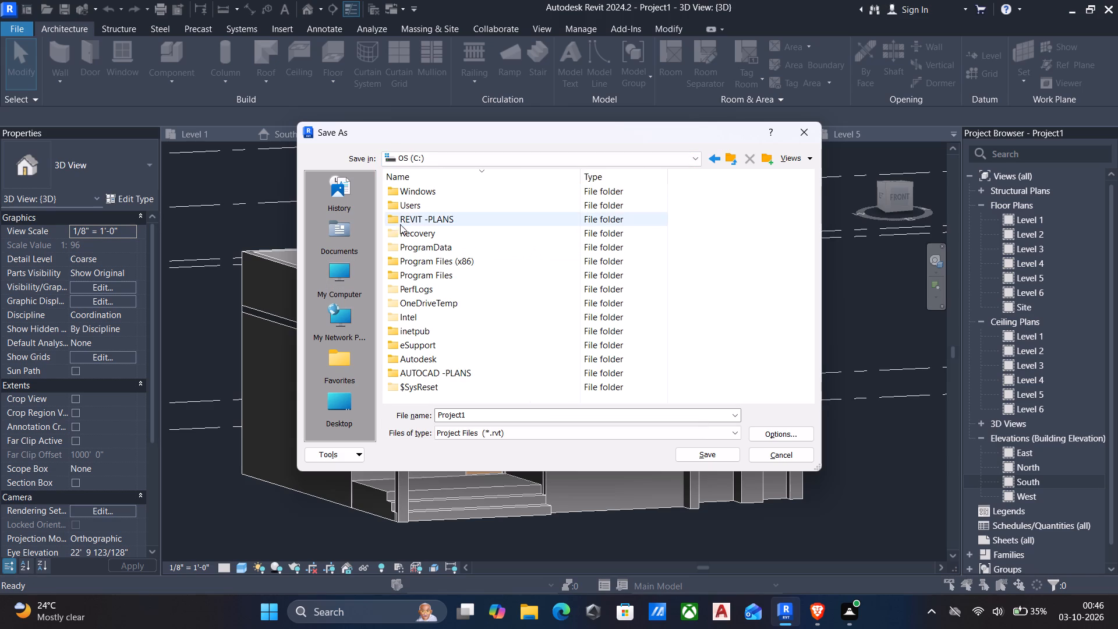
{"action": "double_click", "coordinate": [391, 217]}
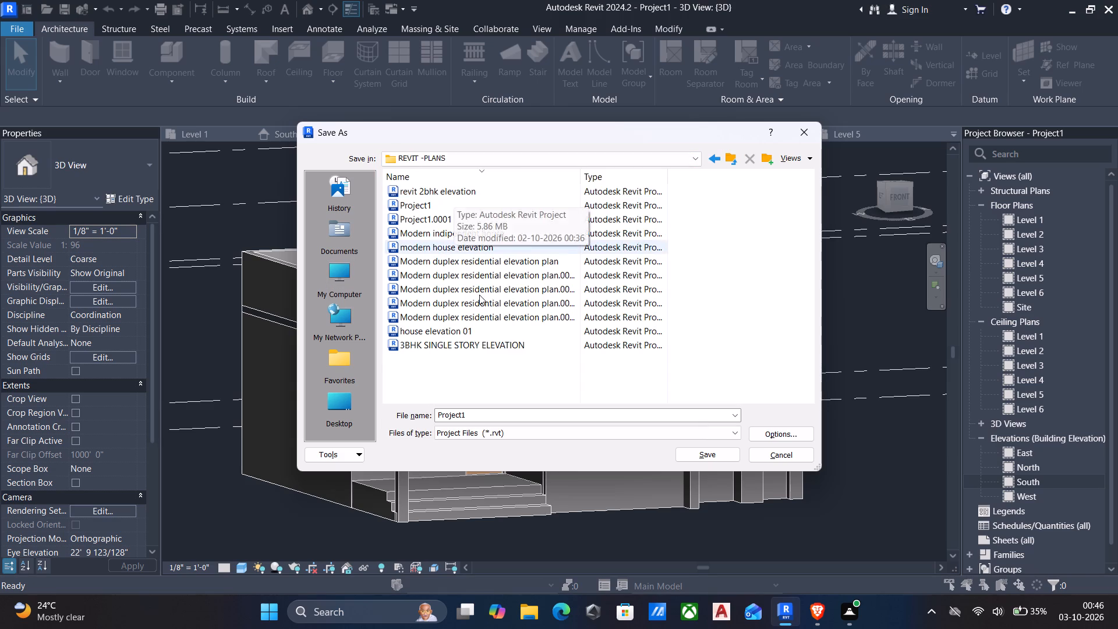
Name the project file "Modern 2BHK ELEVATION", copy that name for reuse, and save the project.
{"action": "left_click", "coordinate": [498, 412]}
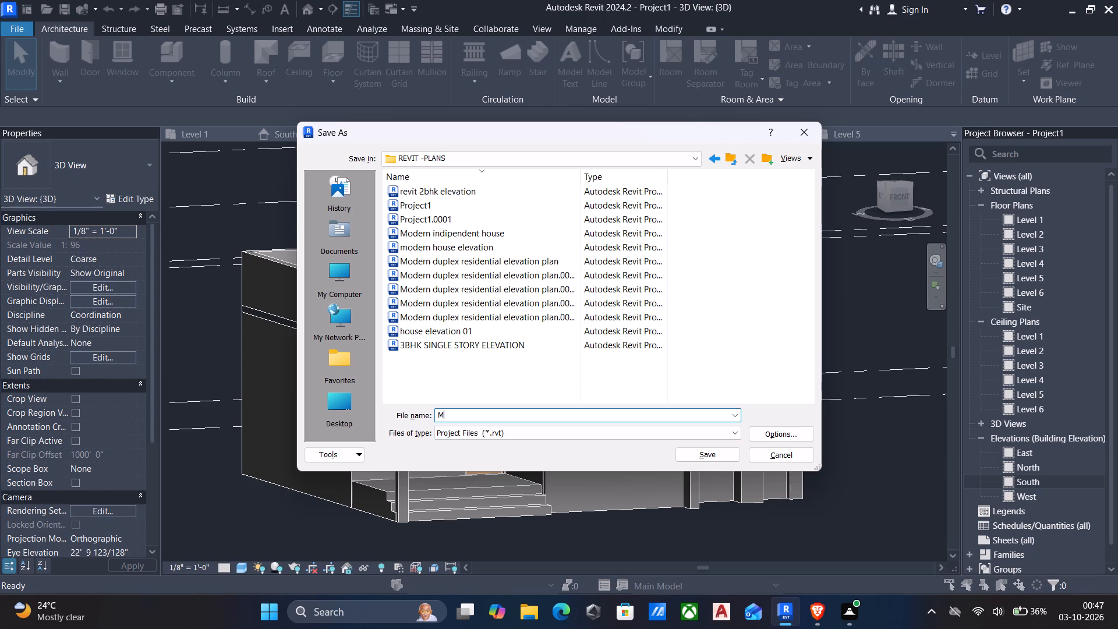
{"action": "type", "text": "odern"}
{"action": "key", "text": "space"}
{"action": "key", "text": "2"}
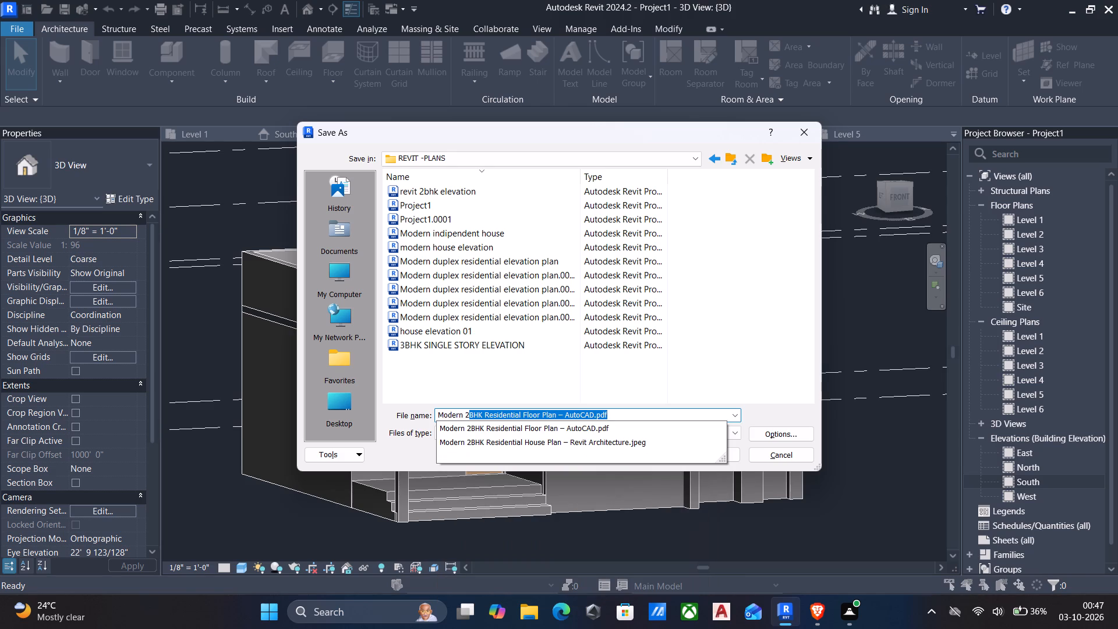
{"action": "type", "text": "BHK"}
{"action": "key", "text": "space"}
{"action": "key", "text": "space"}
{"action": "type", "text": "ELE"}
{"action": "type", "text": "VA"}
{"action": "type", "text": "TION"}
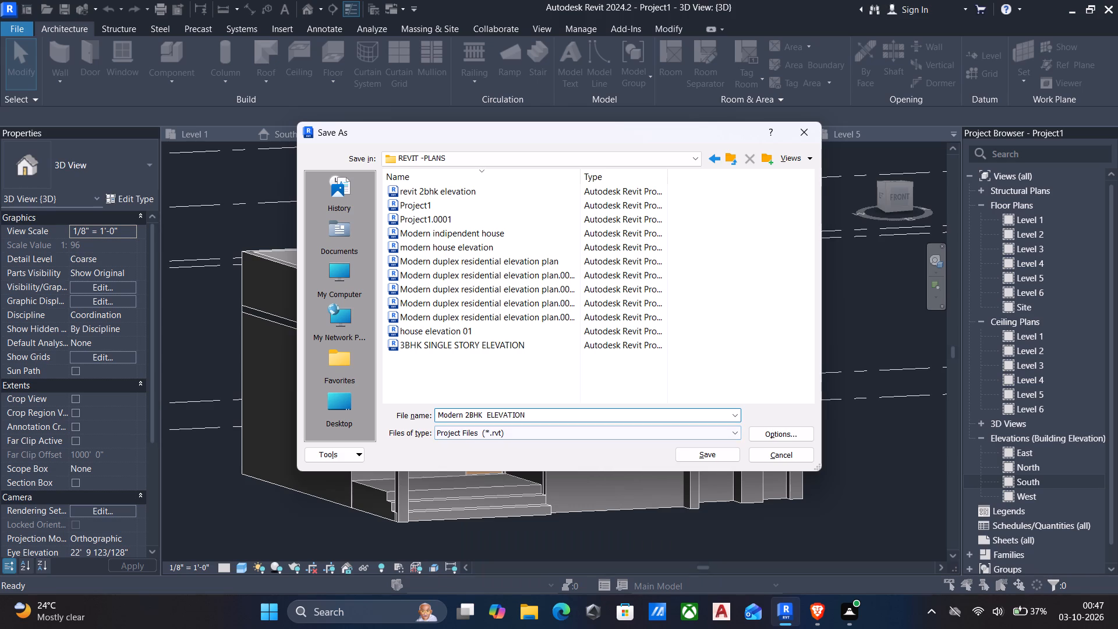
{"action": "left_click_drag", "start_coordinate": [562, 417], "coordinate": [263, 415]}
{"action": "key", "text": "ctrl+c"}
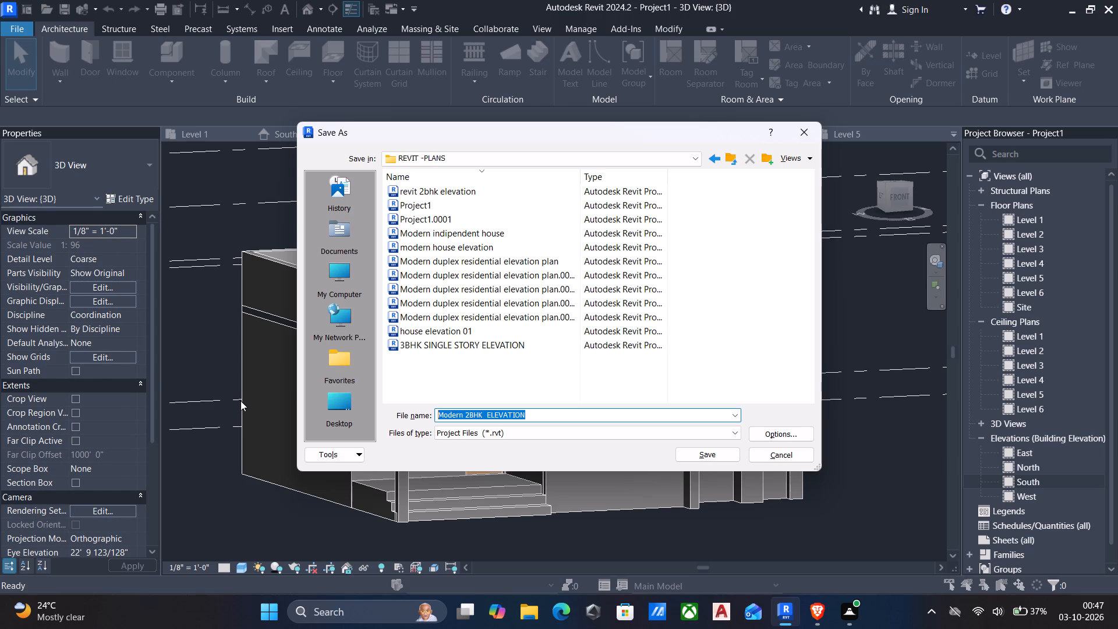
{"action": "left_click", "coordinate": [700, 456]}
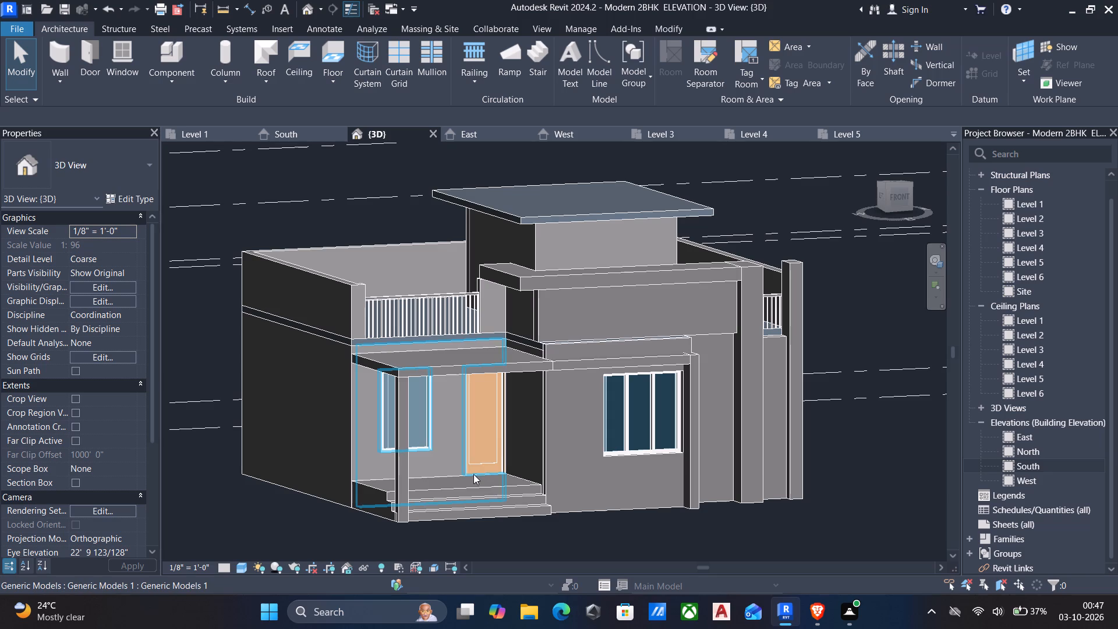
Set the print range to the visible portion of the current window and preview the 3D view's printout.
{"action": "key", "text": "ctrl+p"}
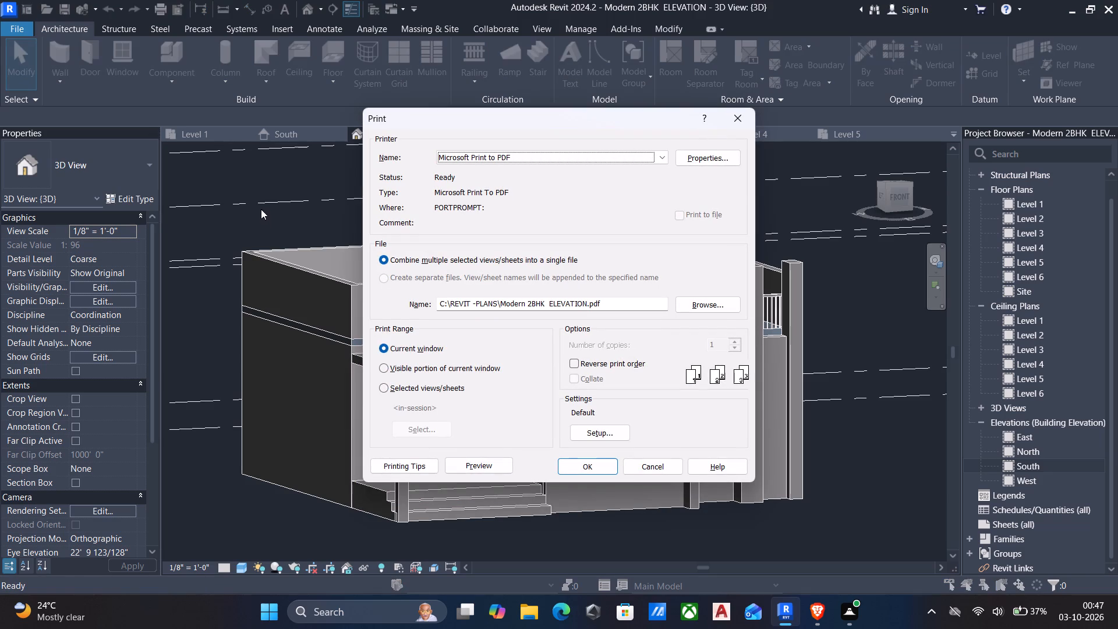
{"action": "left_click", "coordinate": [382, 370]}
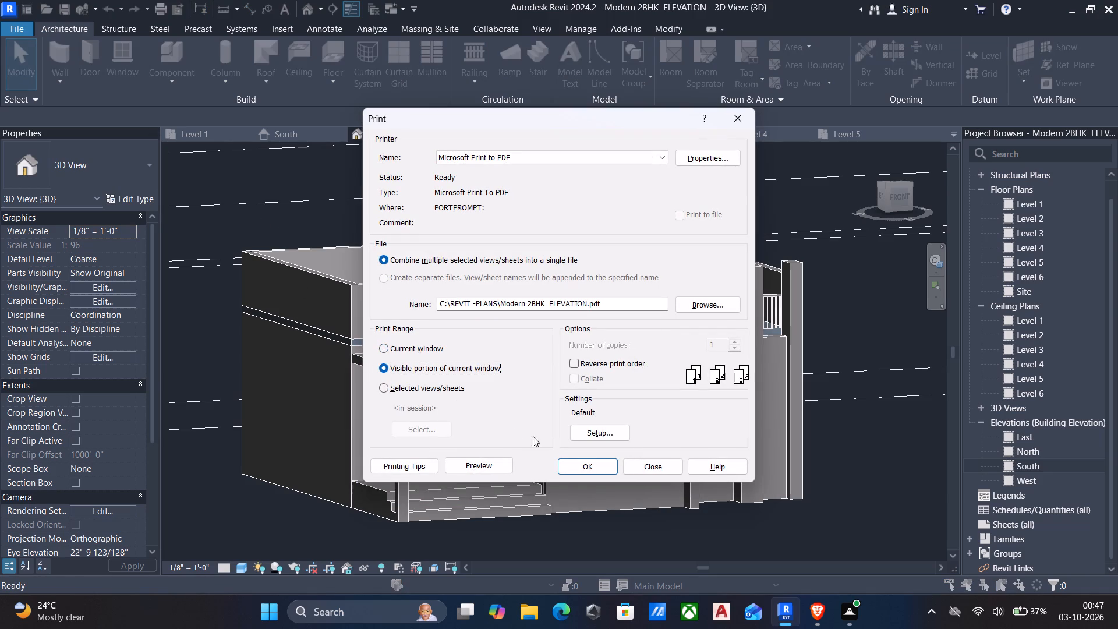
{"action": "left_click_drag", "start_coordinate": [441, 463], "coordinate": [450, 466]}
{"action": "left_click", "coordinate": [462, 467]}
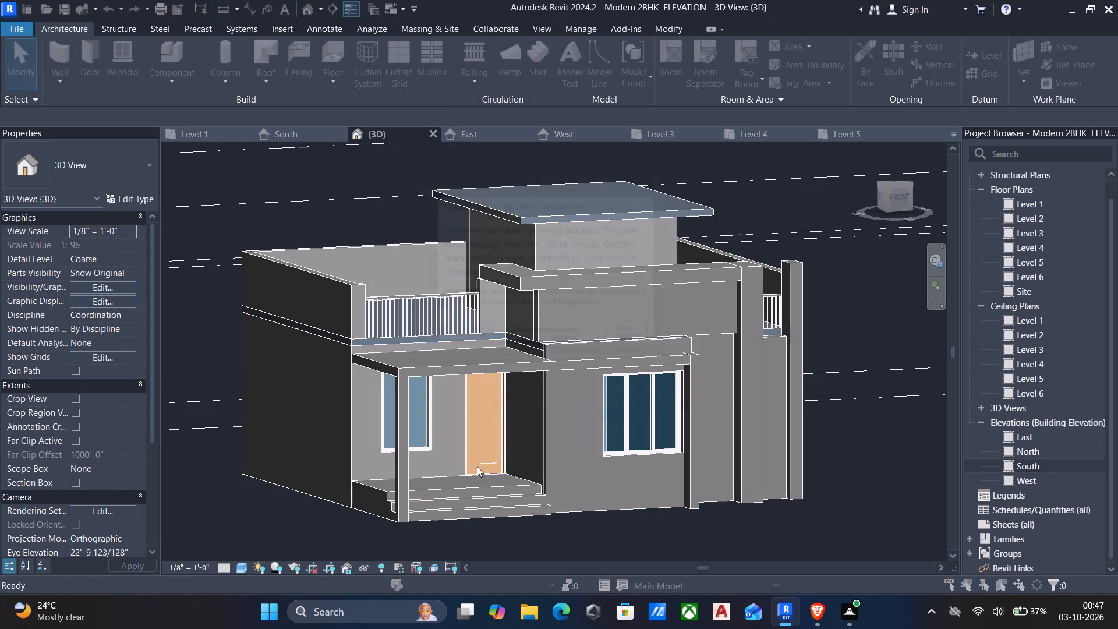
{"action": "left_click", "coordinate": [639, 341]}
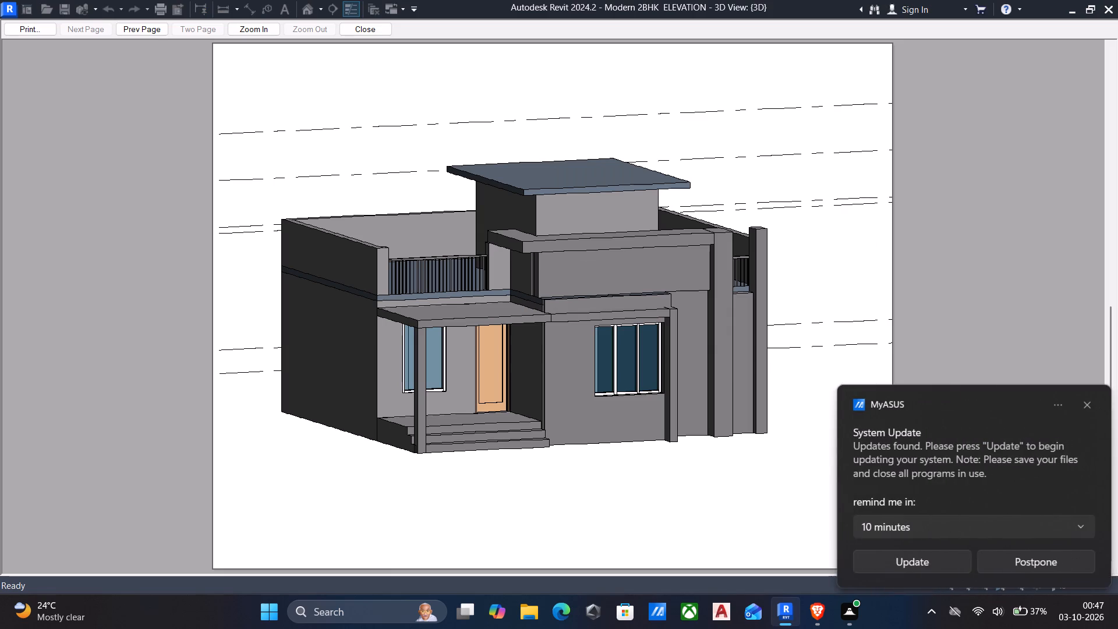
{"action": "key", "text": "Escape"}
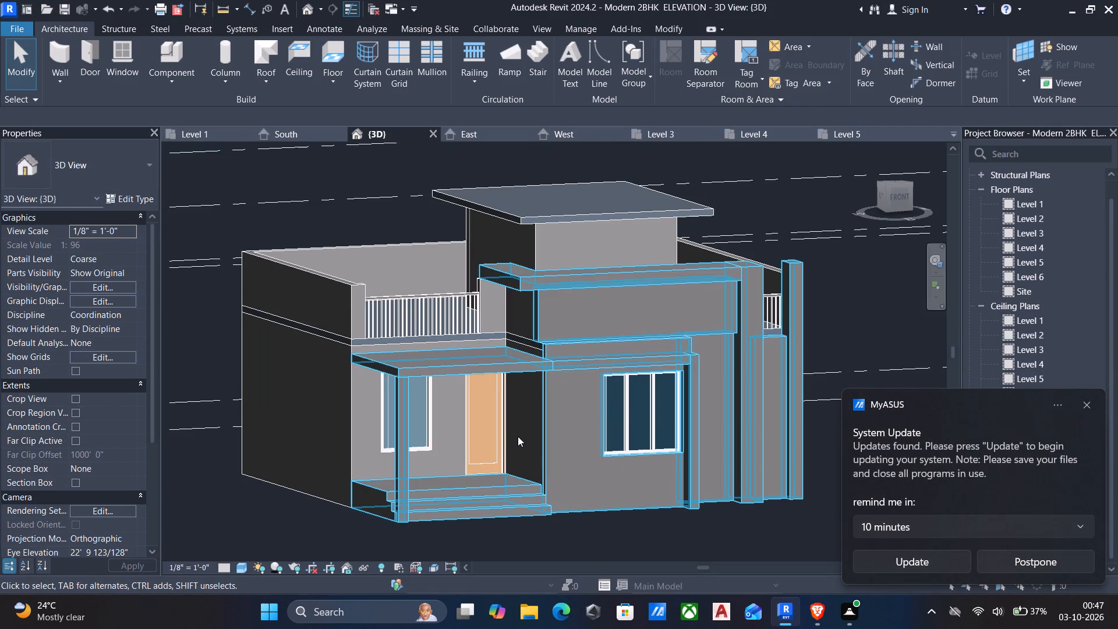
Print the 3D view with Microsoft Print to PDF, saving it in REVIT -PLANS as "Modern 2BHK ELEVATION PLAN".
{"action": "key", "text": "ctrl+p"}
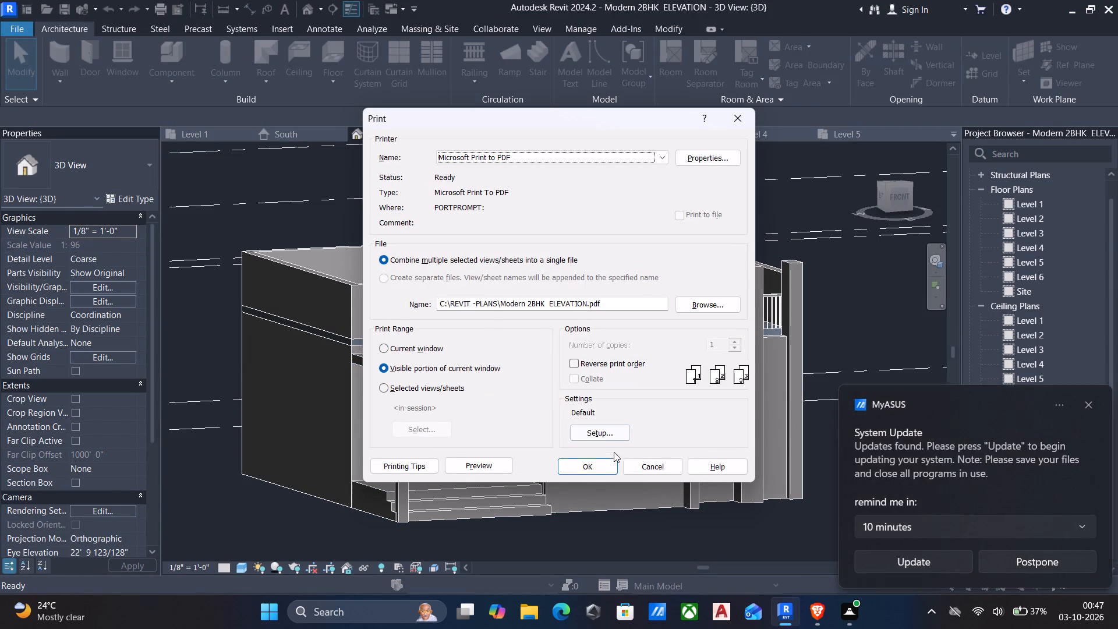
{"action": "left_click", "coordinate": [594, 465]}
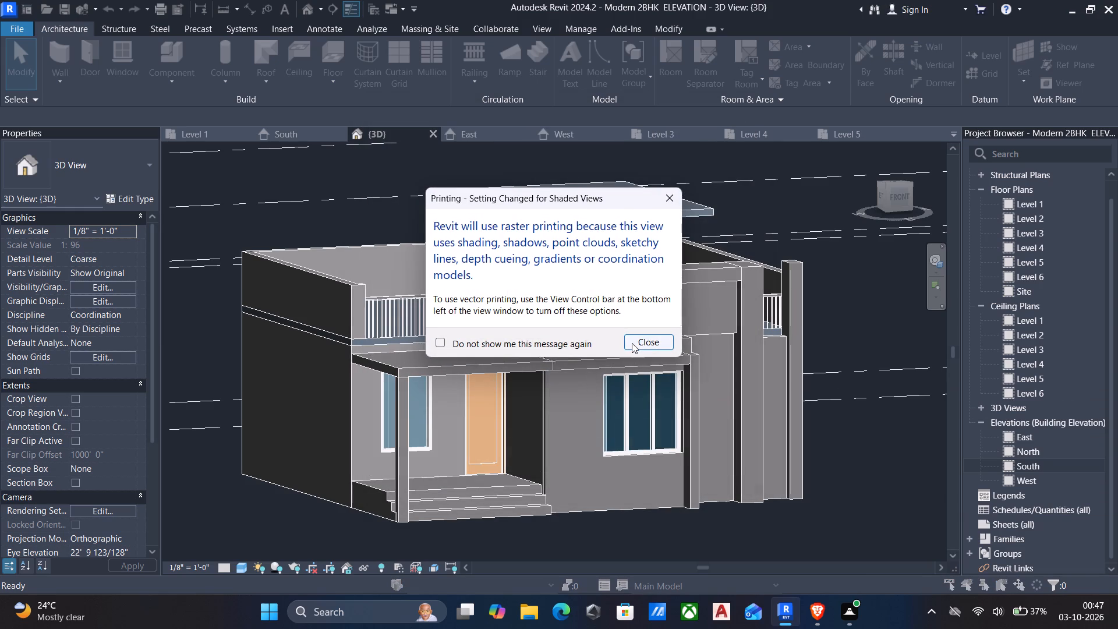
{"action": "left_click", "coordinate": [632, 343]}
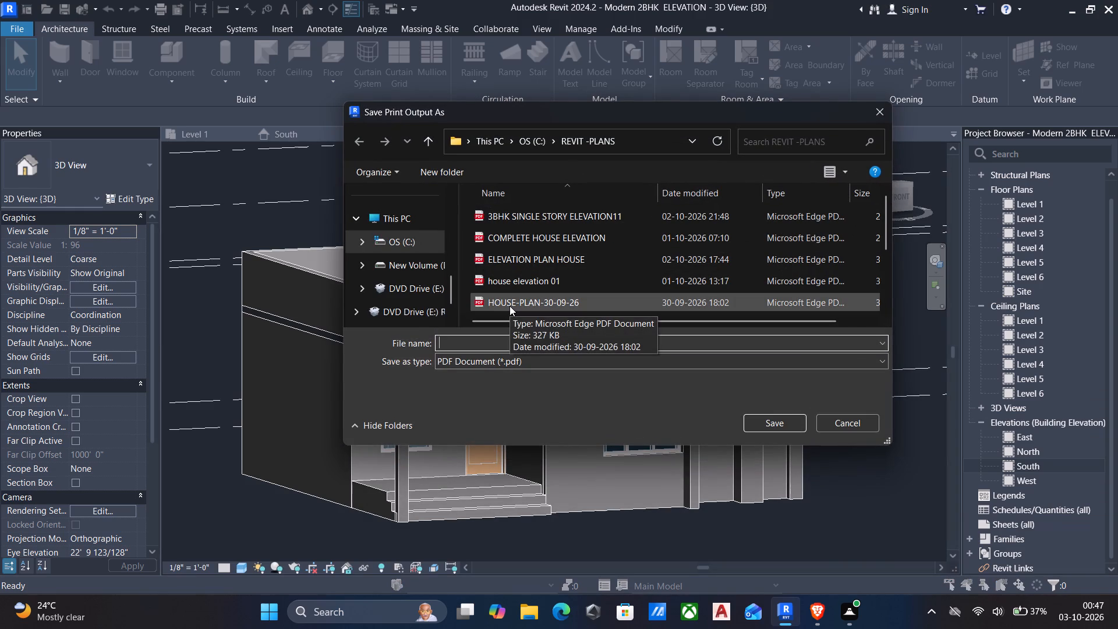
{"action": "key", "text": "ctrl+v"}
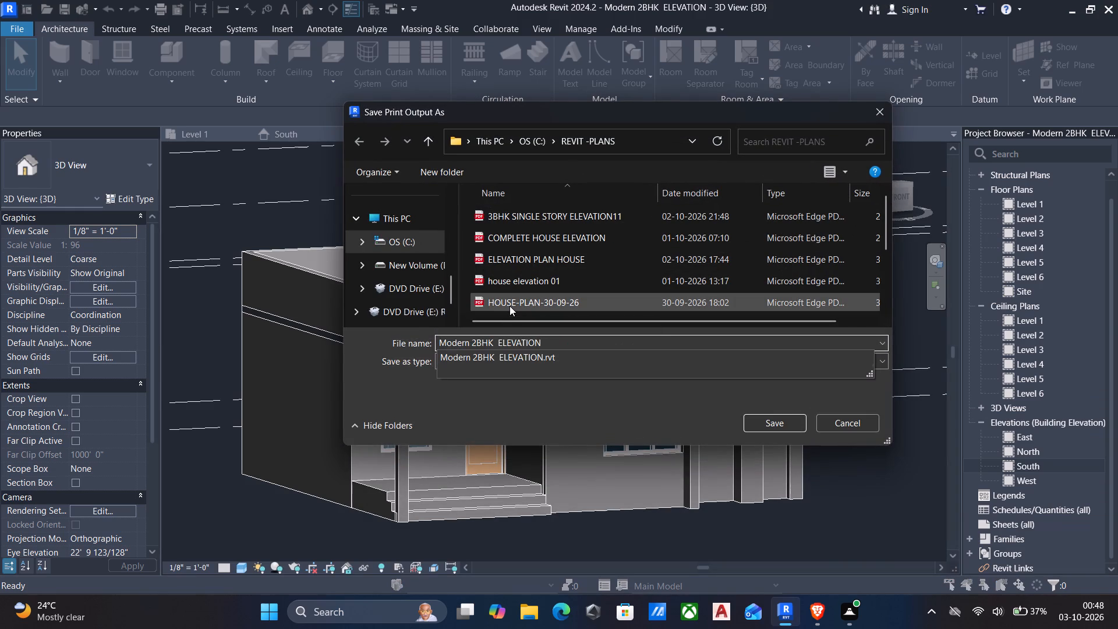
{"action": "left_click", "coordinate": [572, 342]}
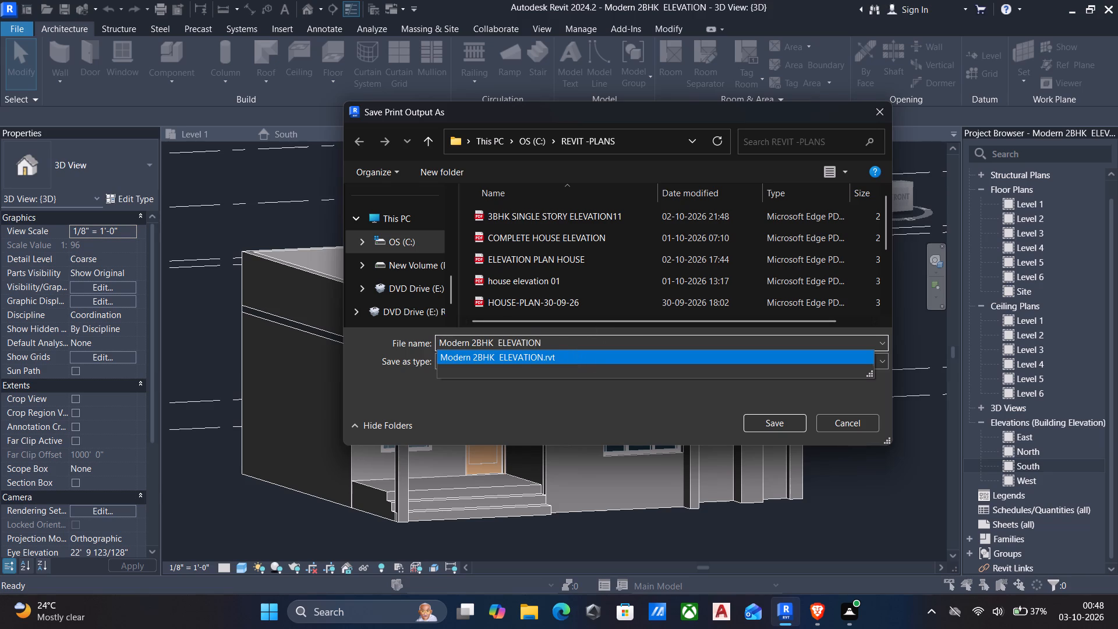
{"action": "key", "text": "space"}
{"action": "type", "text": "PLAN"}
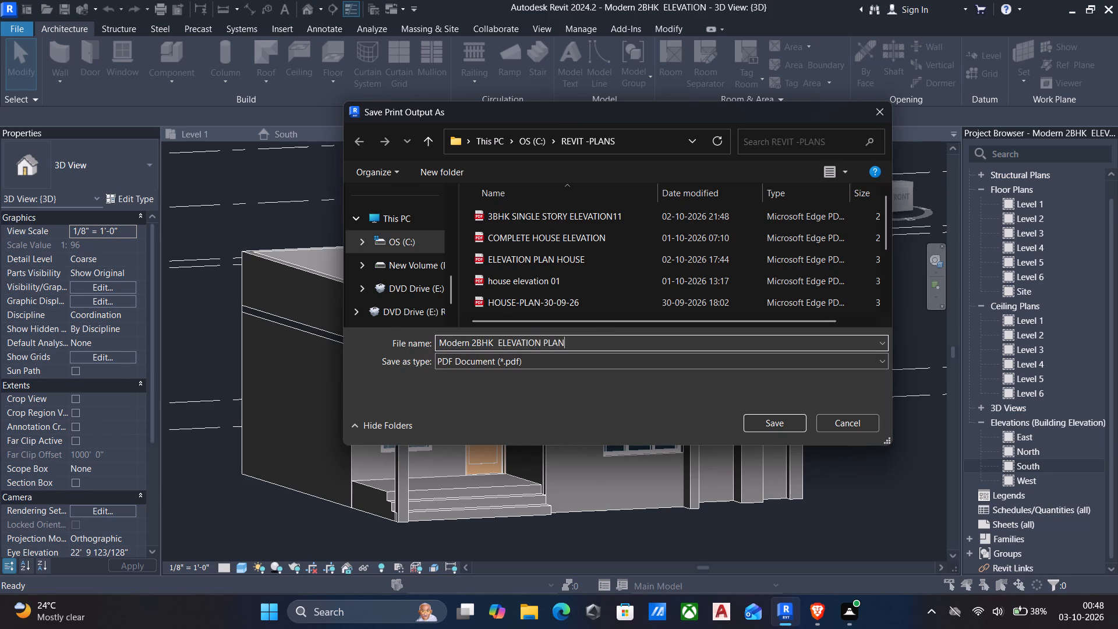
{"action": "left_click", "coordinate": [781, 425]}
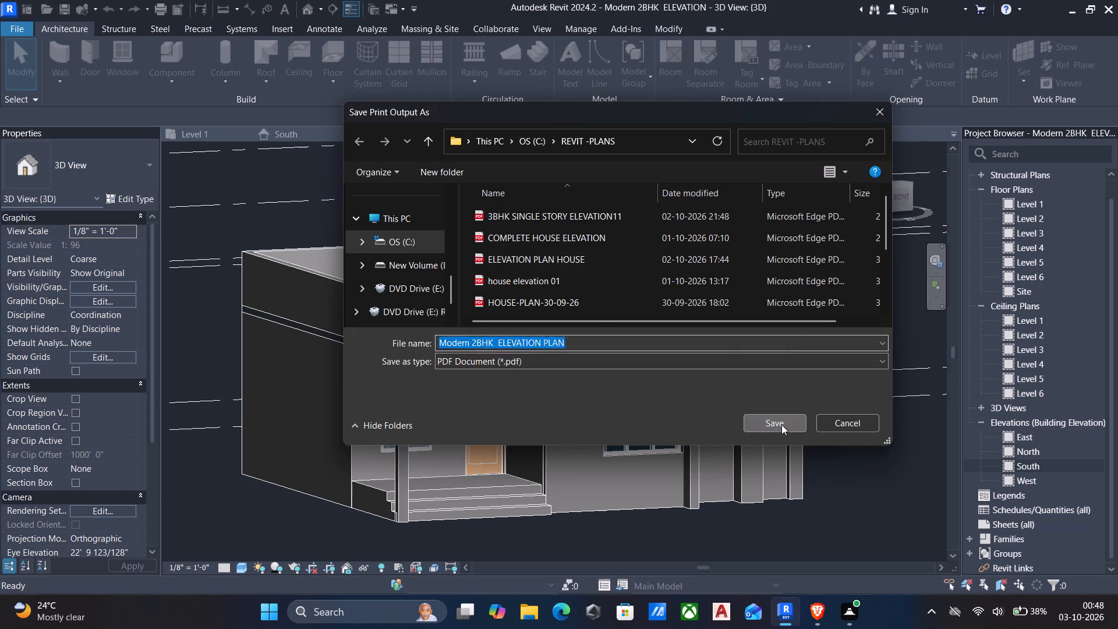